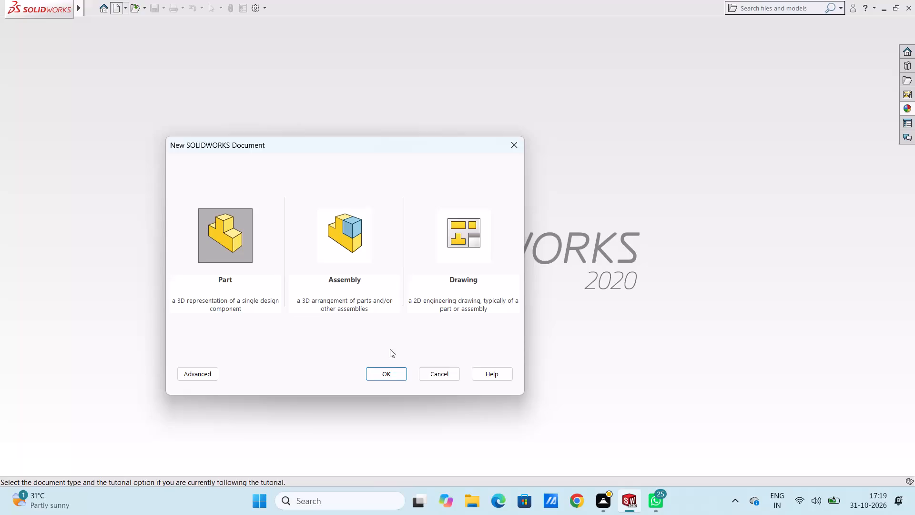
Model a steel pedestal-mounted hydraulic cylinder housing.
Create a new part document.
{"action": "left_click", "coordinate": [390, 373]}
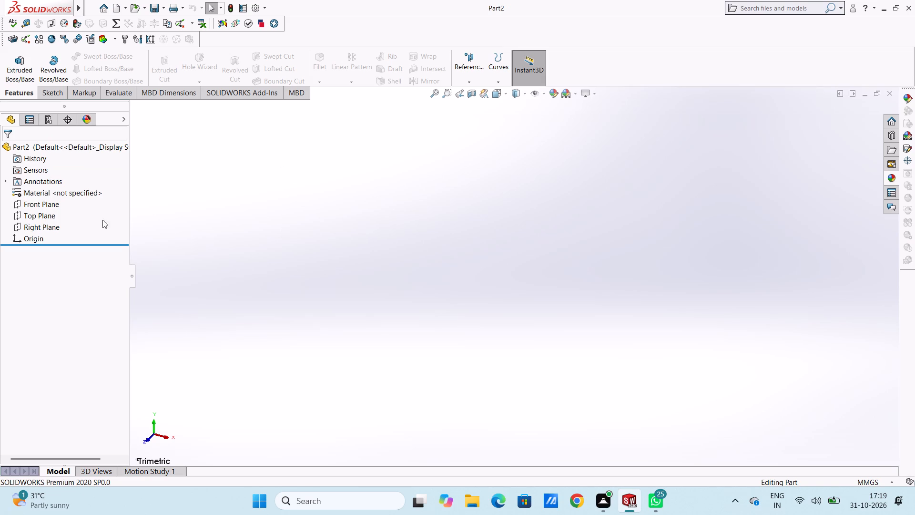
Start a new sketch on the Top Plane.
{"action": "left_click", "coordinate": [49, 217]}
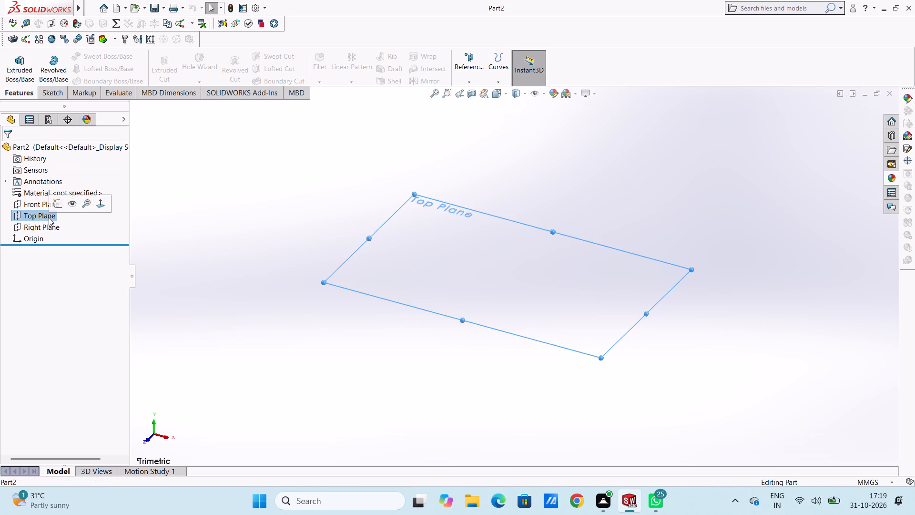
{"action": "left_click", "coordinate": [56, 201]}
{"action": "left_click", "coordinate": [194, 208]}
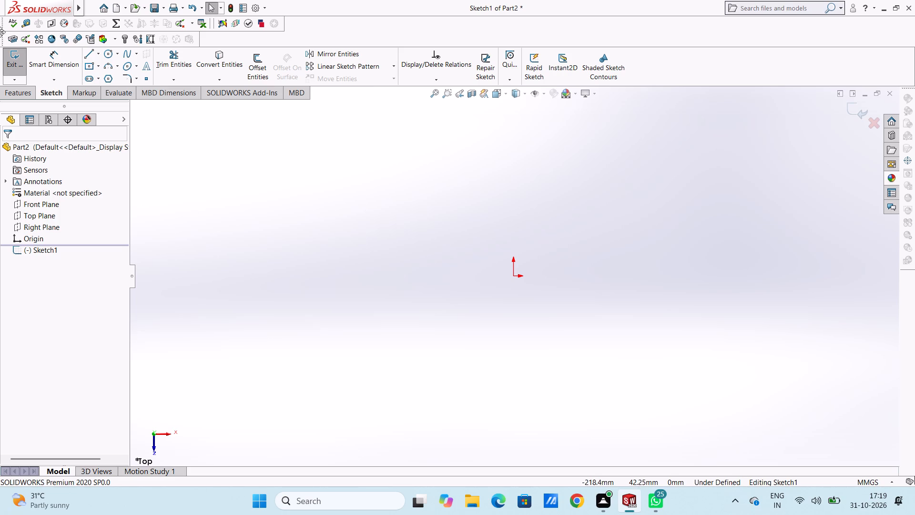
Sketch two concentric circles centred on the origin with radii of 20 mm and 50 mm.
{"action": "left_click", "coordinate": [105, 53]}
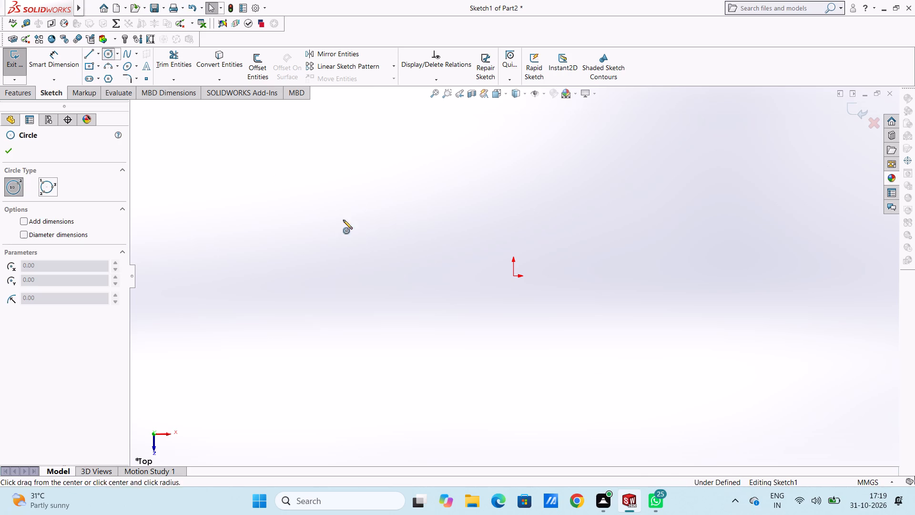
{"action": "left_click", "coordinate": [514, 277]}
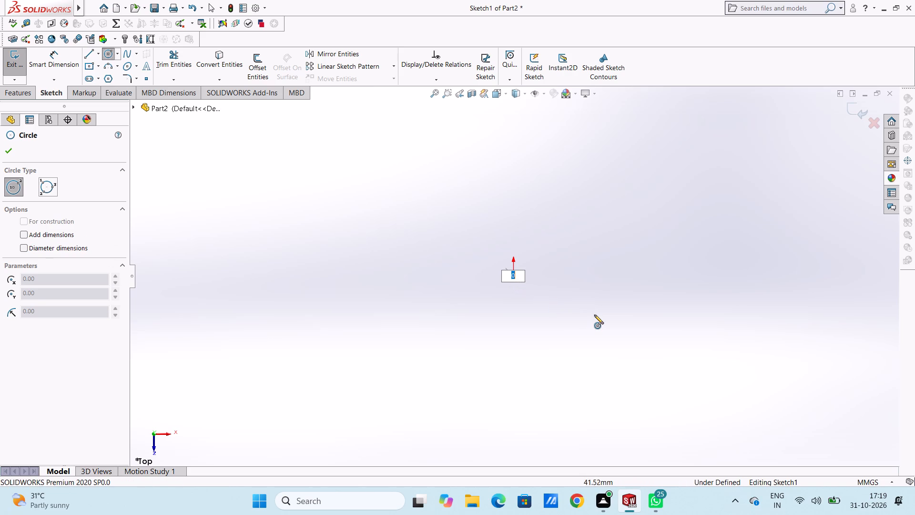
{"action": "type", "text": "20"}
{"action": "key", "text": "Return"}
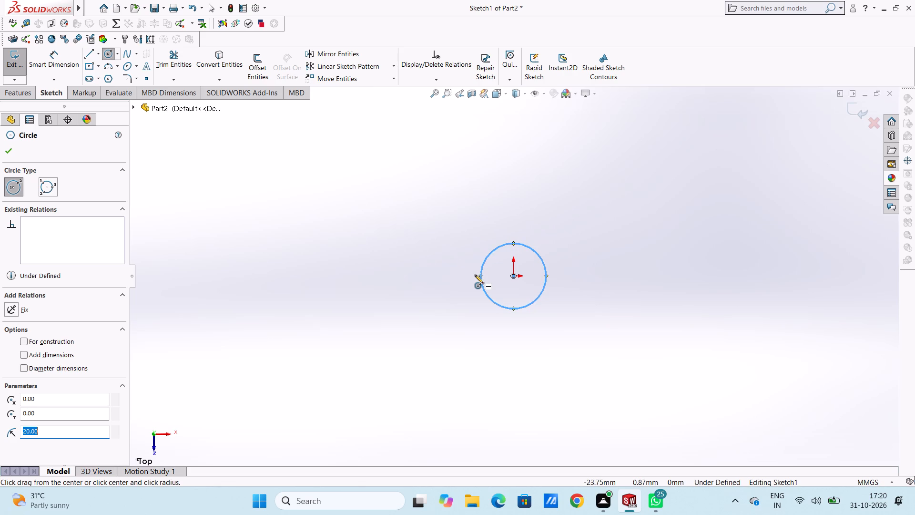
{"action": "left_click", "coordinate": [515, 276]}
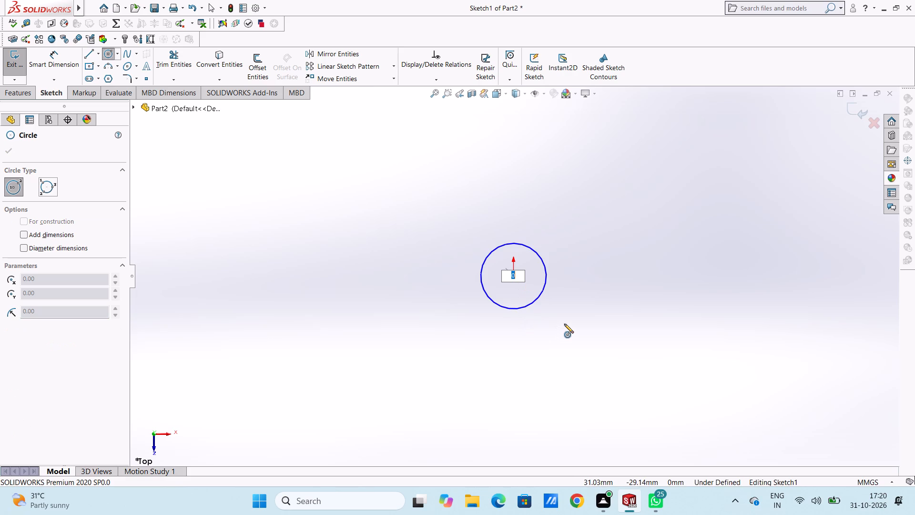
{"action": "type", "text": "50"}
{"action": "key", "text": "Return"}
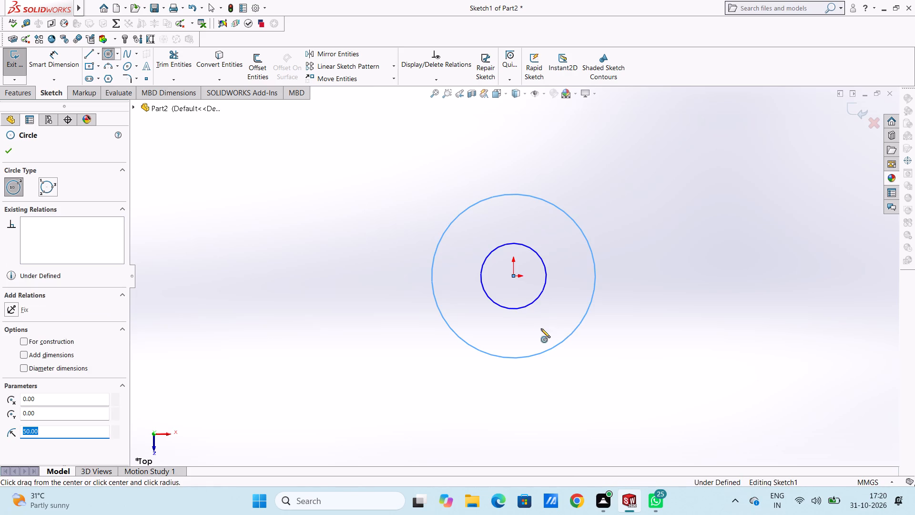
{"action": "scroll", "coordinate": [499, 283], "scroll_direction": "up", "scroll_amount": 1}
{"action": "left_click", "coordinate": [4, 154]}
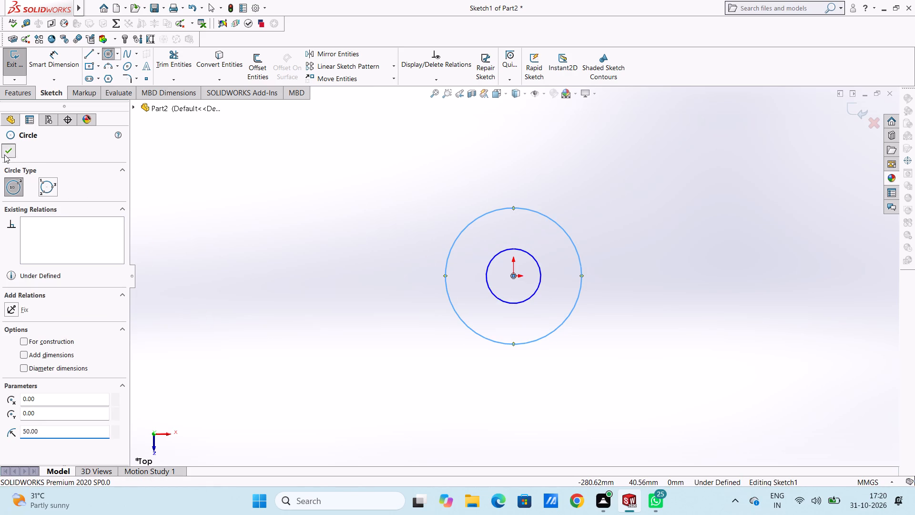
{"action": "left_click", "coordinate": [245, 226]}
Dimension the inner circle with a diameter of 126 mm.
{"action": "left_click", "coordinate": [77, 64]}
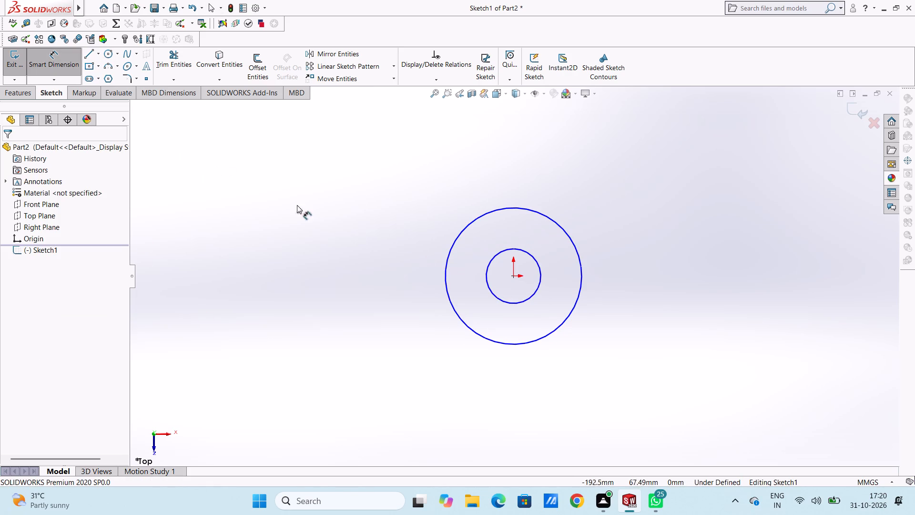
{"action": "left_click", "coordinate": [537, 261]}
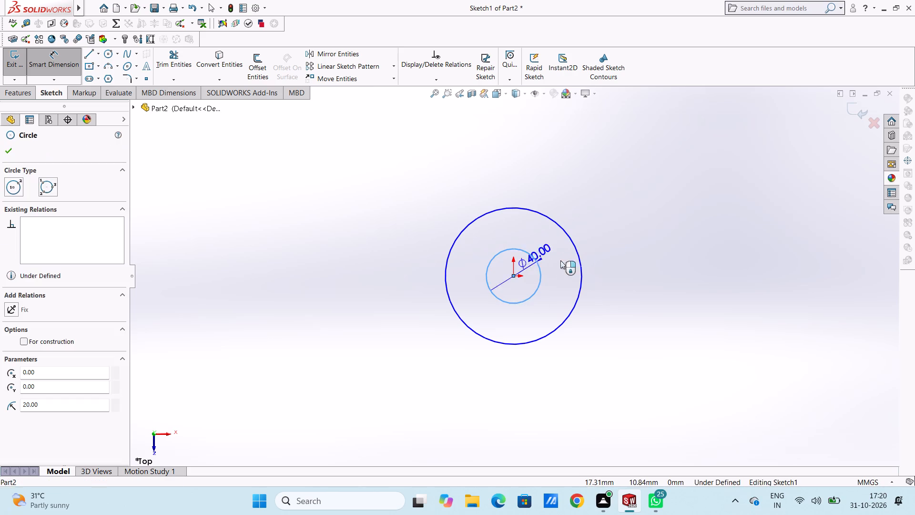
{"action": "left_click", "coordinate": [736, 210]}
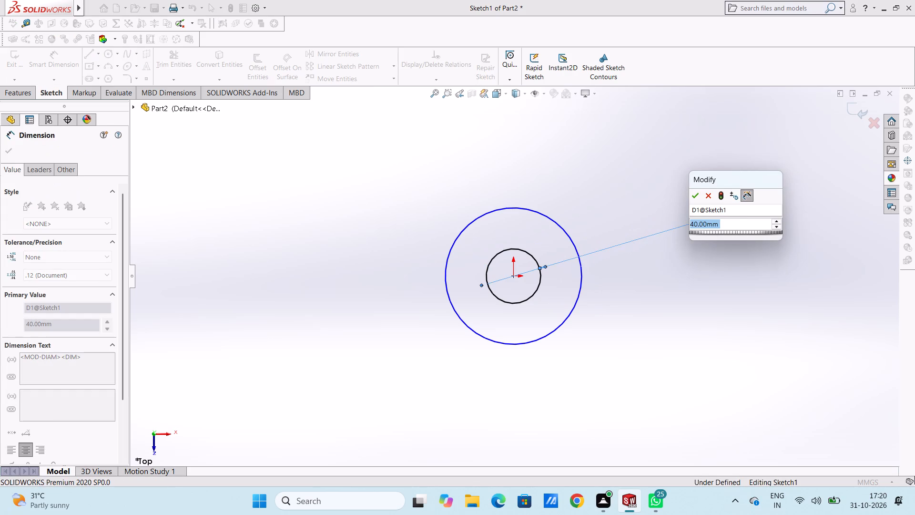
{"action": "type", "text": "126"}
{"action": "key", "text": "Return"}
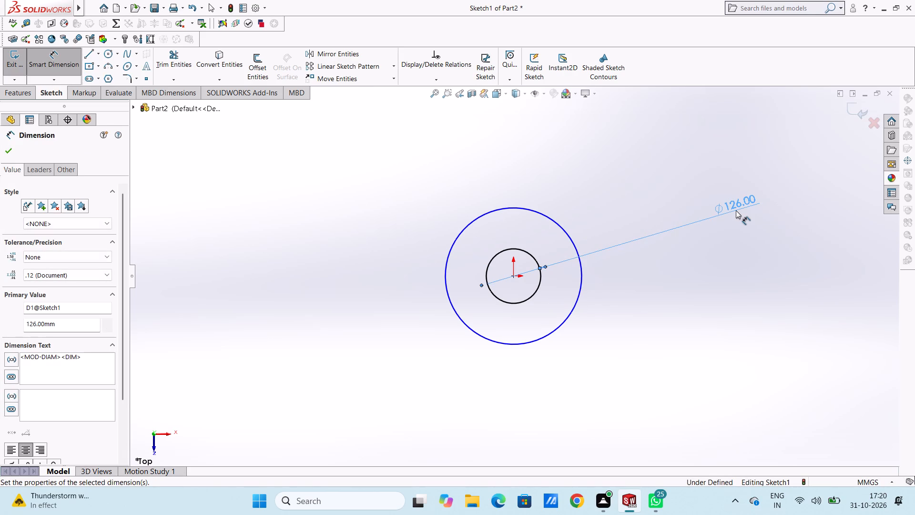
{"action": "left_click", "coordinate": [614, 188]}
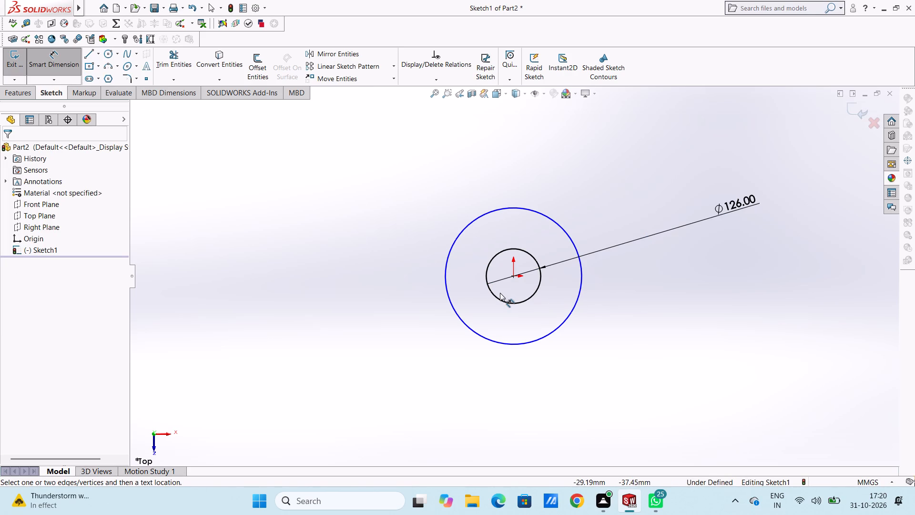
Dimension the outer circle with a diameter of 100 mm.
{"action": "left_click", "coordinate": [565, 231]}
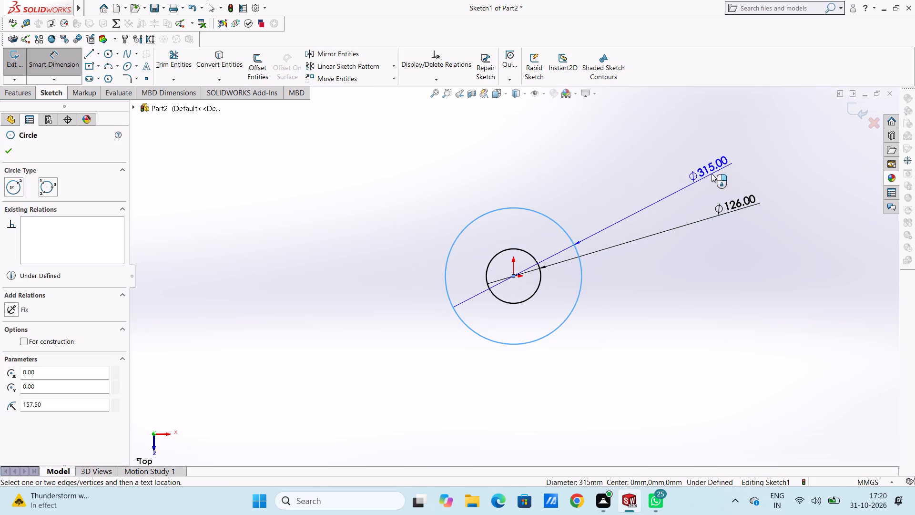
{"action": "left_click", "coordinate": [713, 172]}
{"action": "type", "text": "100"}
{"action": "key", "text": "Return"}
{"action": "left_click", "coordinate": [471, 230]}
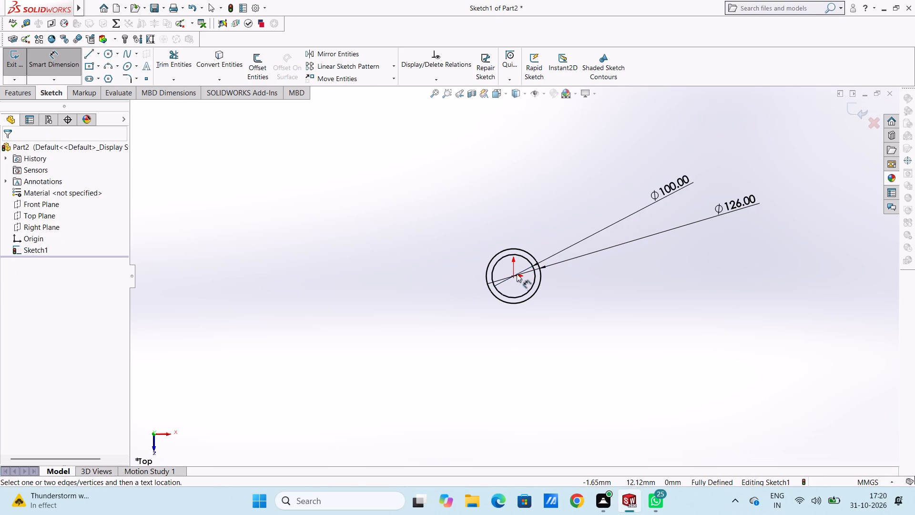
Sketch a slanted line about 101 mm long from the origin up and to the left, extending past both circles.
{"action": "scroll", "coordinate": [518, 276], "scroll_direction": "down", "scroll_amount": 6}
{"action": "scroll", "coordinate": [523, 280], "scroll_direction": "up", "scroll_amount": 3}
{"action": "scroll", "coordinate": [541, 302], "scroll_direction": "down", "scroll_amount": 3}
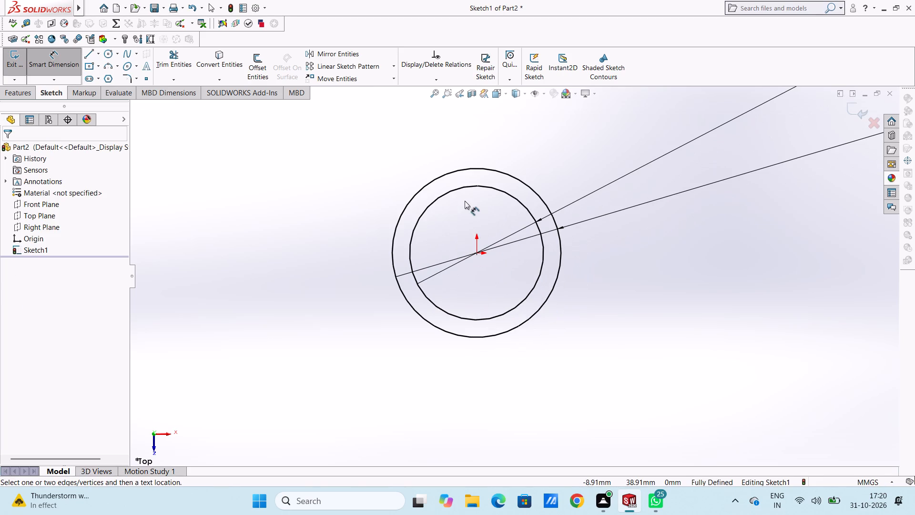
{"action": "scroll", "coordinate": [468, 185], "scroll_direction": "up", "scroll_amount": 2}
{"action": "scroll", "coordinate": [476, 203], "scroll_direction": "down", "scroll_amount": 2}
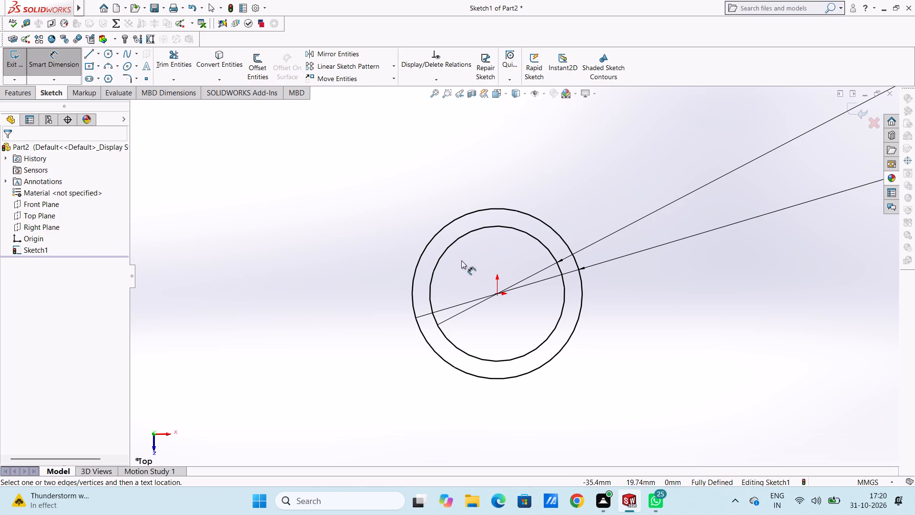
{"action": "scroll", "coordinate": [573, 318], "scroll_direction": "down", "scroll_amount": 1}
{"action": "scroll", "coordinate": [573, 318], "scroll_direction": "up", "scroll_amount": 1}
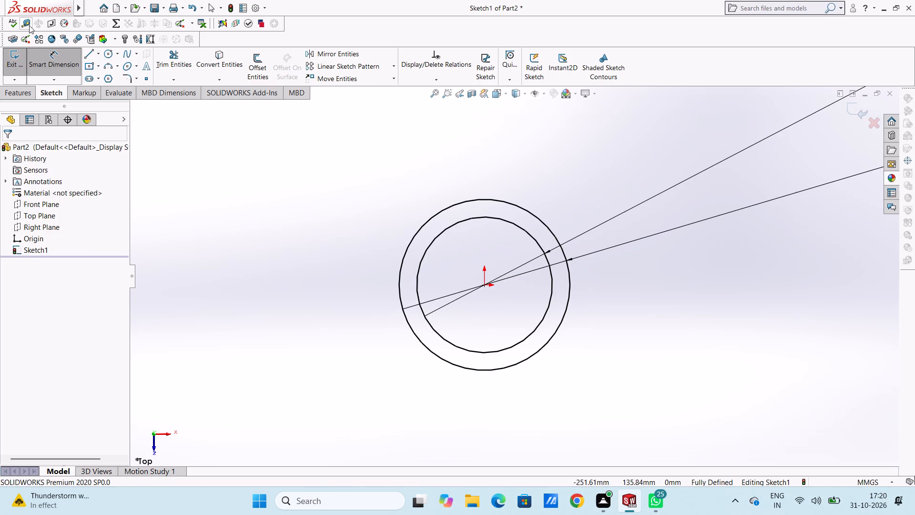
{"action": "left_click", "coordinate": [90, 59]}
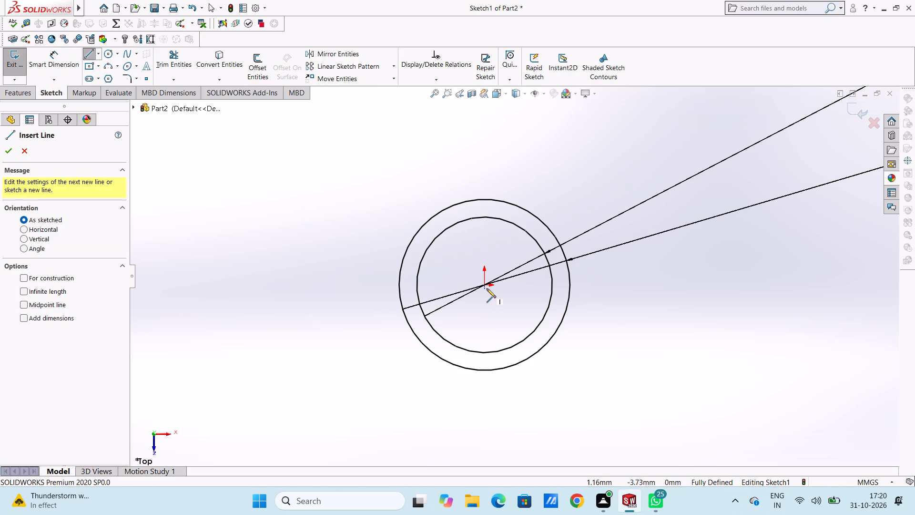
{"action": "left_click", "coordinate": [483, 285]}
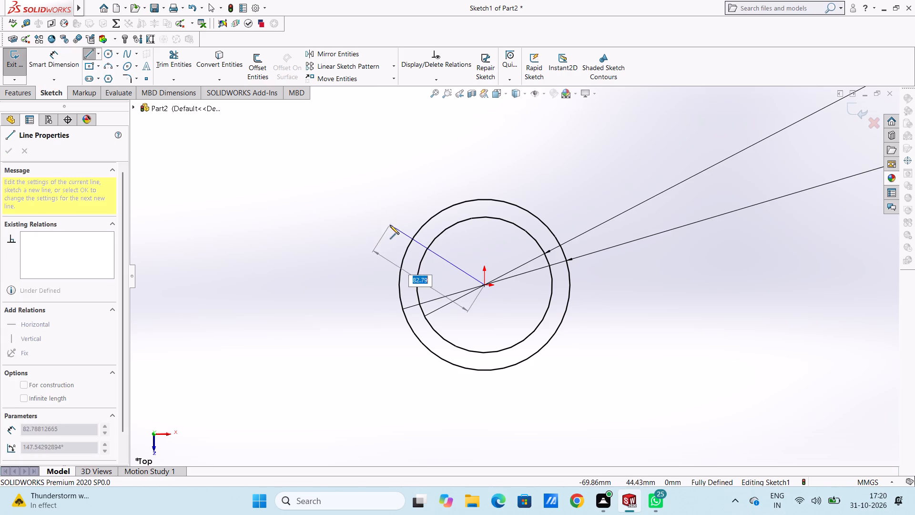
{"action": "left_click", "coordinate": [373, 206]}
{"action": "right_click", "coordinate": [316, 156]}
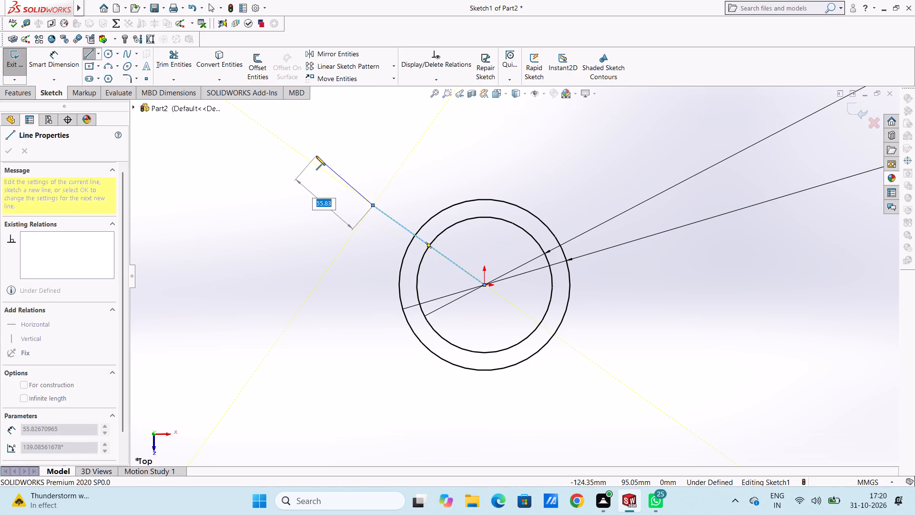
{"action": "left_click", "coordinate": [325, 163]}
{"action": "left_click", "coordinate": [317, 171]}
Add a 45° angle dimension between the slanted line and the vertical through the origin.
{"action": "left_click", "coordinate": [60, 61]}
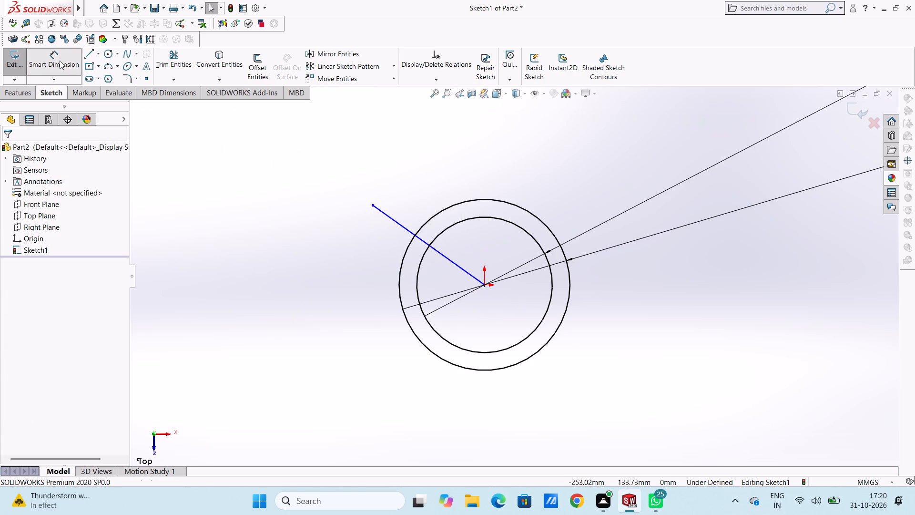
{"action": "left_click", "coordinate": [385, 215]}
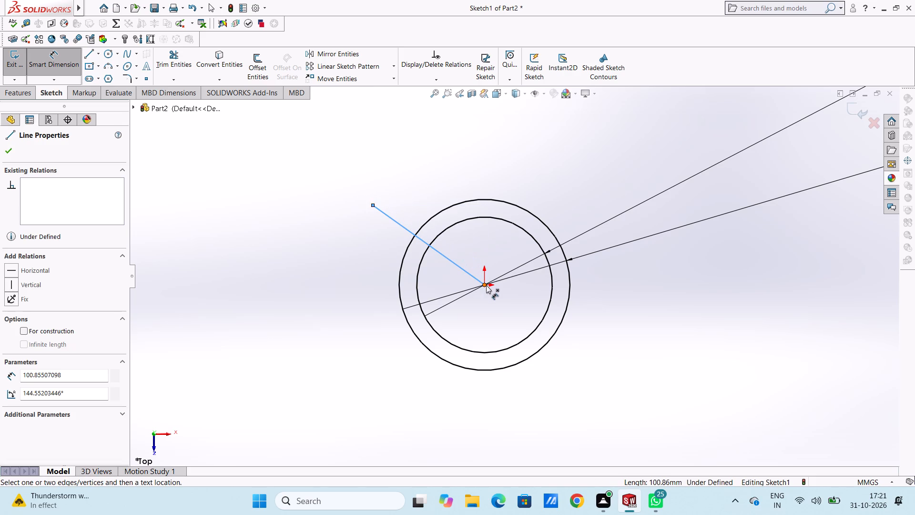
{"action": "left_click", "coordinate": [485, 285]}
{"action": "left_click", "coordinate": [486, 257]}
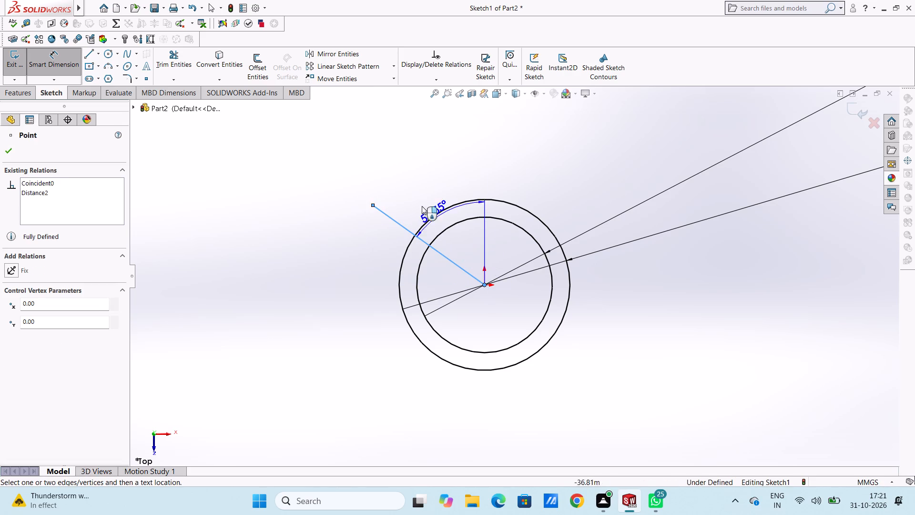
{"action": "left_click", "coordinate": [344, 171]}
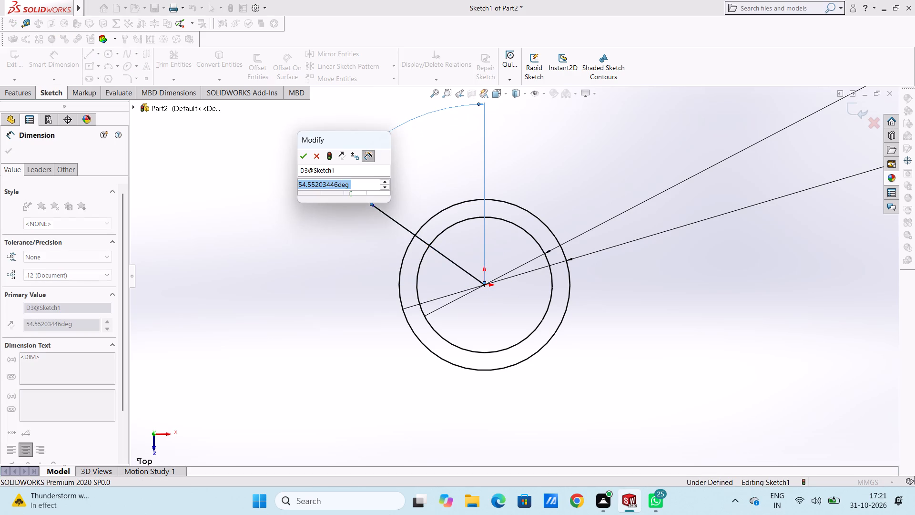
{"action": "type", "text": "45"}
{"action": "key", "text": "Return"}
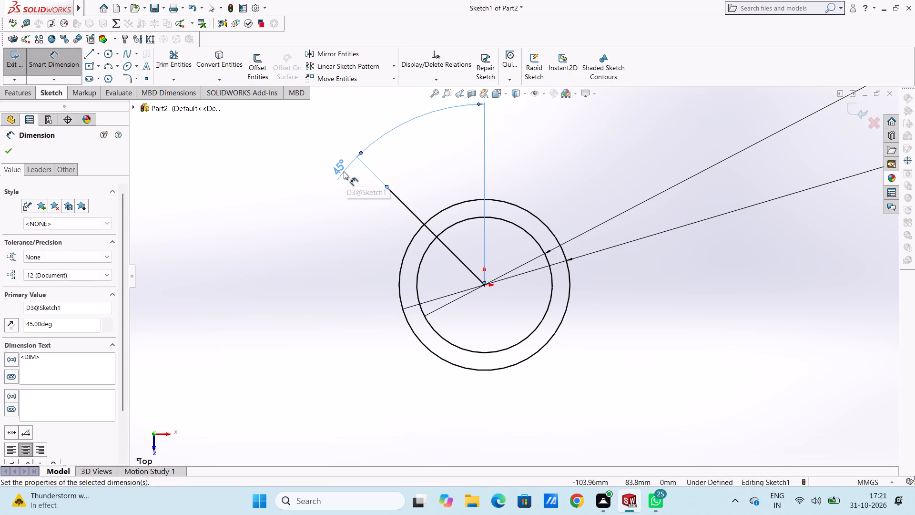
{"action": "left_click", "coordinate": [259, 198]}
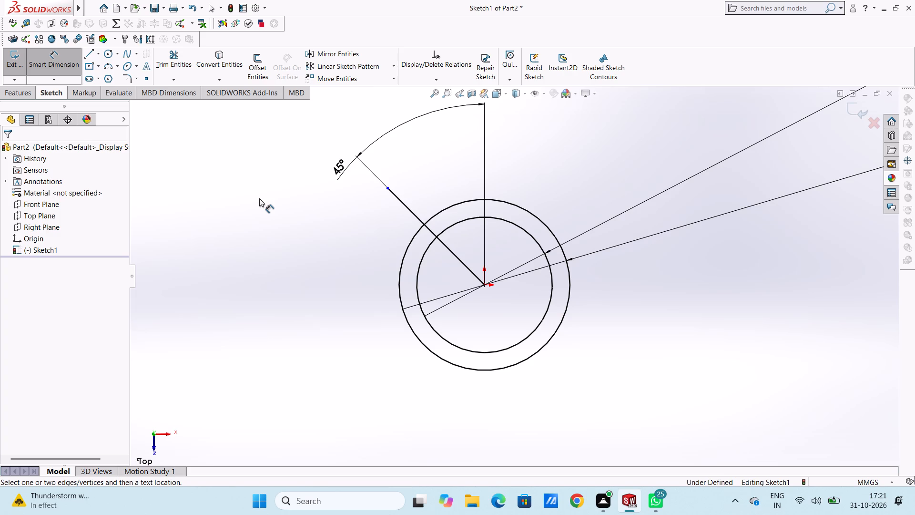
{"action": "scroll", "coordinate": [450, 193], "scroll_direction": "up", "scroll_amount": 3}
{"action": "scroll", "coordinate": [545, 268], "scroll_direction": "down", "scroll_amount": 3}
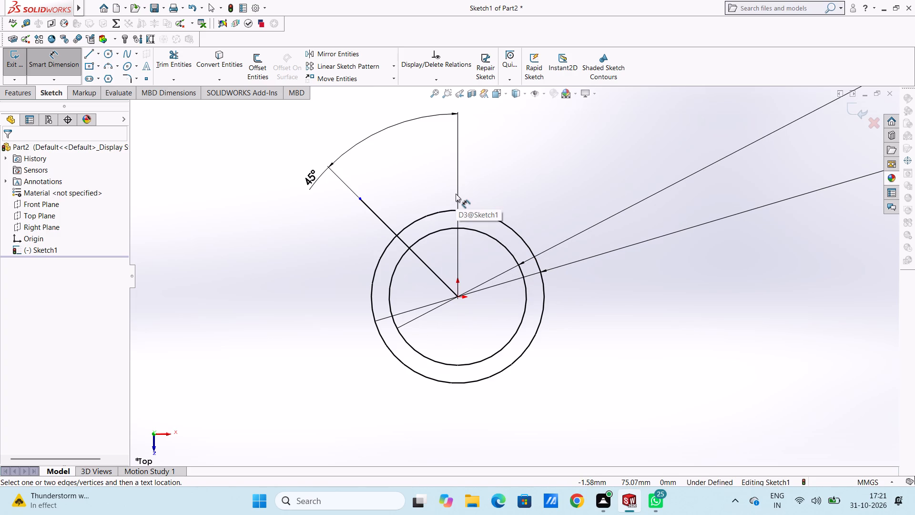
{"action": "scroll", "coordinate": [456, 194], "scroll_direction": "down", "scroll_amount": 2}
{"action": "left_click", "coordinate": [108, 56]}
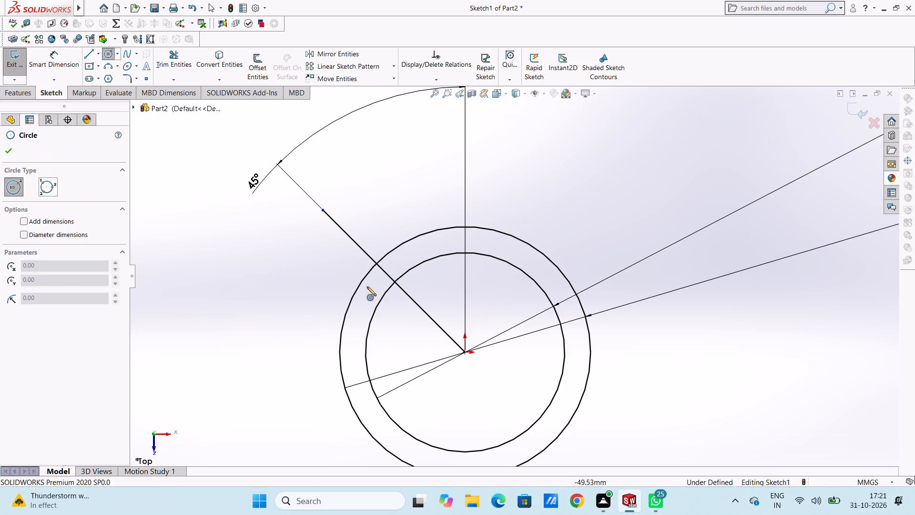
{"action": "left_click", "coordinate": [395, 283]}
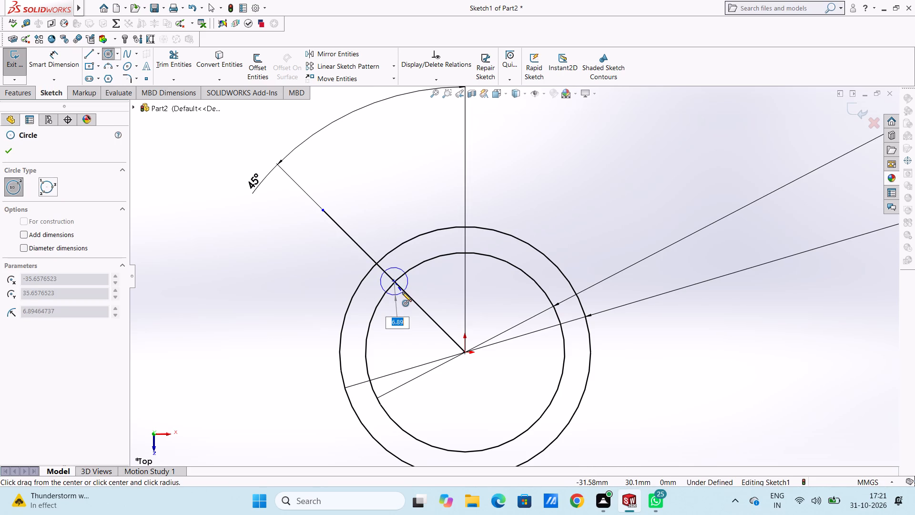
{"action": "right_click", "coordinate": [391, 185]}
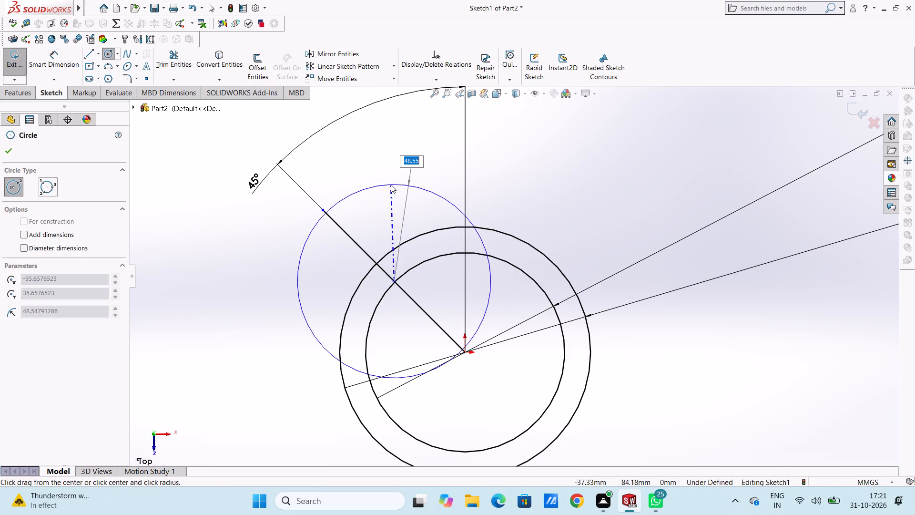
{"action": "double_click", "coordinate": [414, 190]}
Sketch a small circle about 4 mm in diameter, centred where the slanted line crosses the 100 mm circle.
{"action": "scroll", "coordinate": [415, 311], "scroll_direction": "down", "scroll_amount": 6}
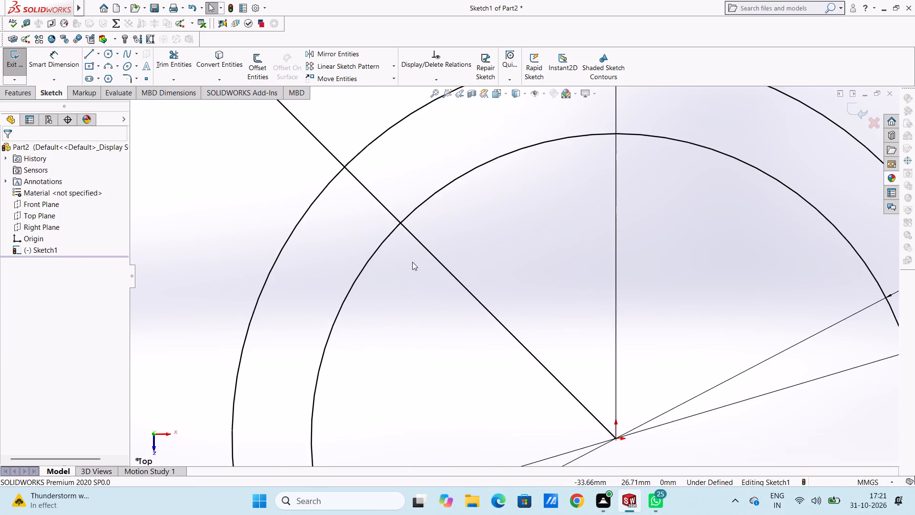
{"action": "scroll", "coordinate": [429, 228], "scroll_direction": "down", "scroll_amount": 4}
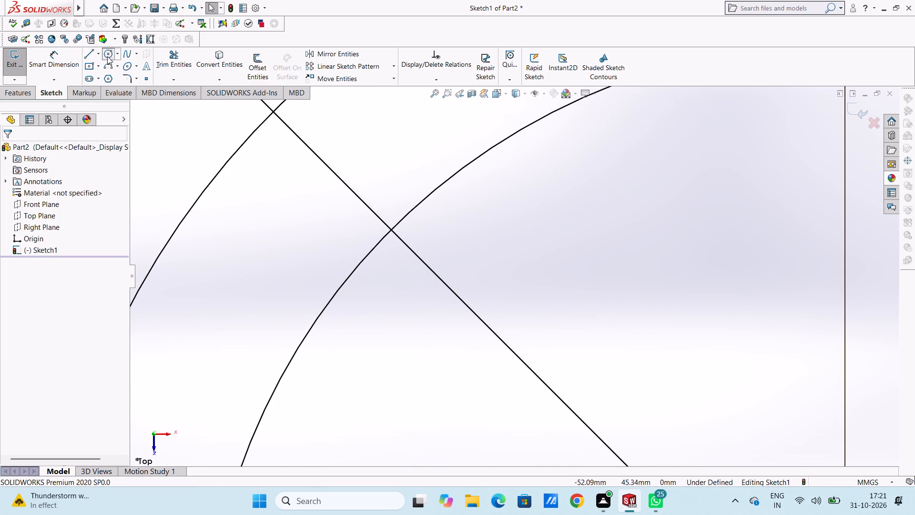
{"action": "left_click", "coordinate": [107, 56]}
{"action": "scroll", "coordinate": [428, 217], "scroll_direction": "down", "scroll_amount": 3}
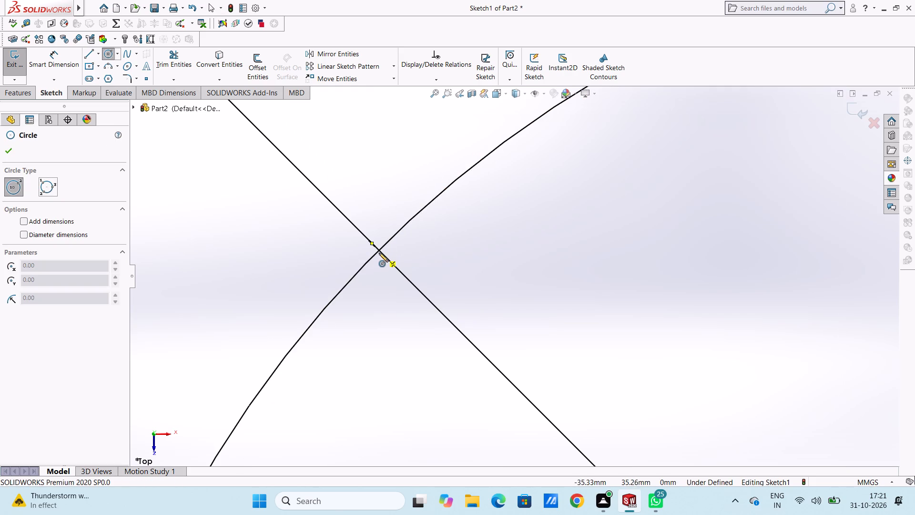
{"action": "left_click", "coordinate": [378, 250]}
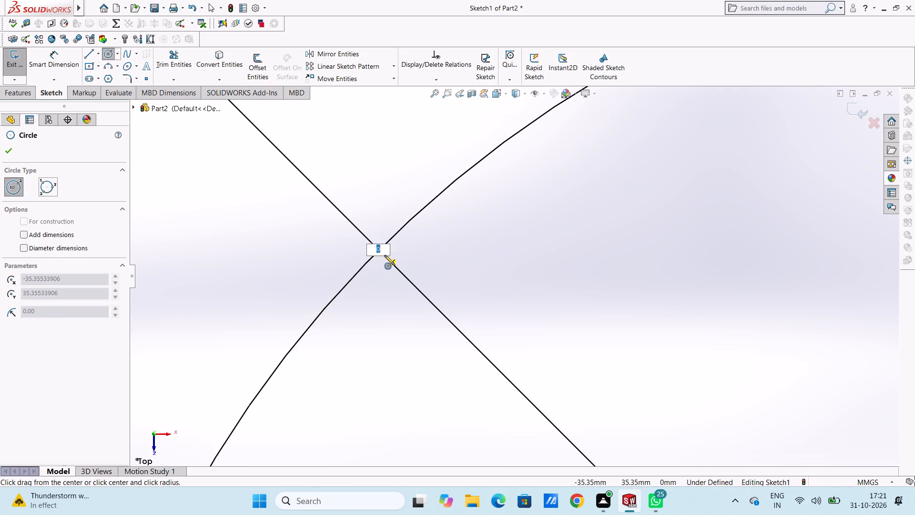
{"action": "left_click", "coordinate": [418, 271]}
{"action": "right_click", "coordinate": [501, 228]}
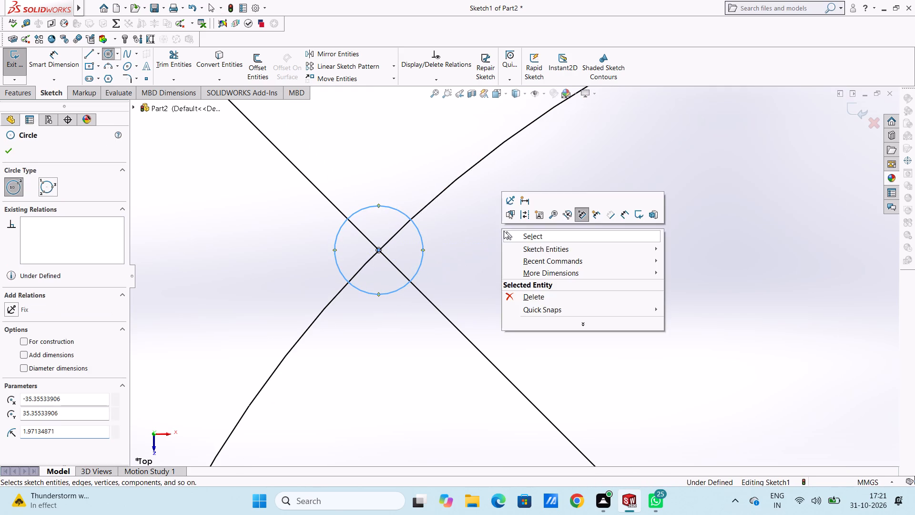
{"action": "double_click", "coordinate": [508, 233]}
Dimension the small circle with a diameter of 8.5 mm.
{"action": "scroll", "coordinate": [508, 233], "scroll_direction": "up", "scroll_amount": 10}
{"action": "scroll", "coordinate": [612, 278], "scroll_direction": "up", "scroll_amount": 5}
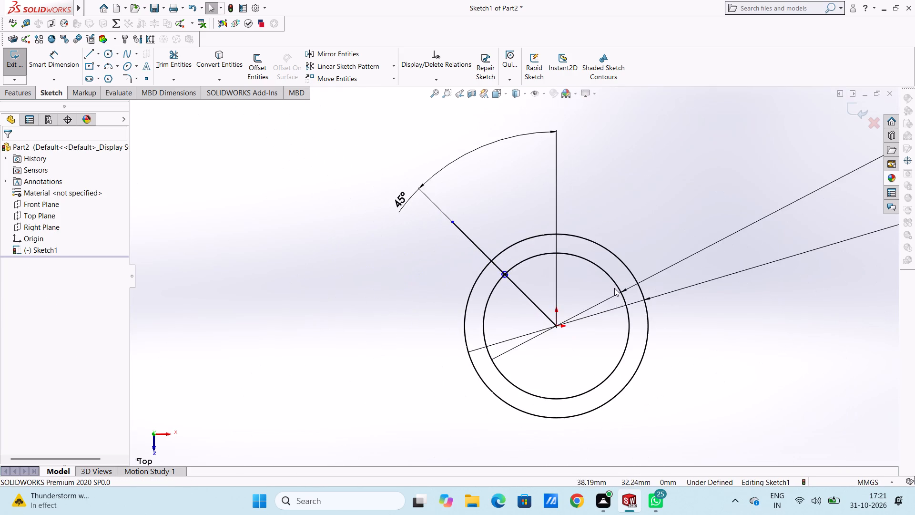
{"action": "scroll", "coordinate": [615, 335], "scroll_direction": "down", "scroll_amount": 2}
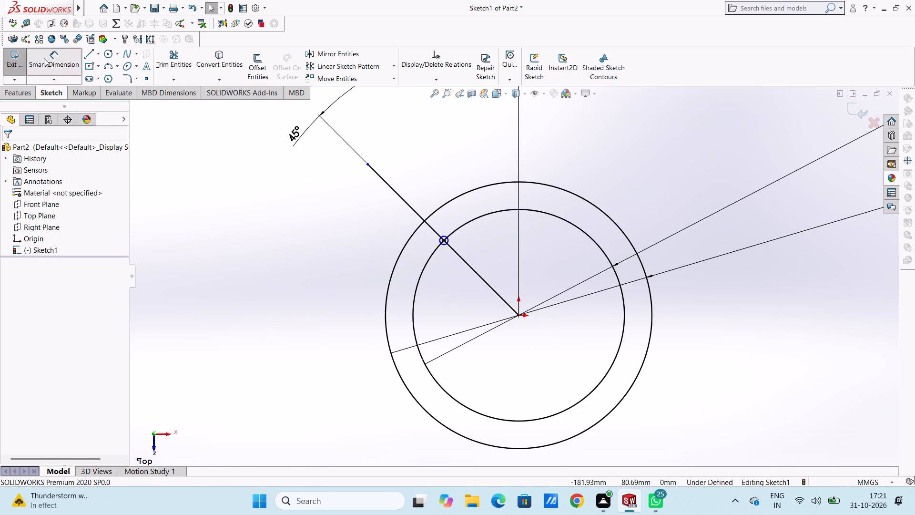
{"action": "left_click", "coordinate": [44, 58]}
{"action": "left_click", "coordinate": [445, 246]}
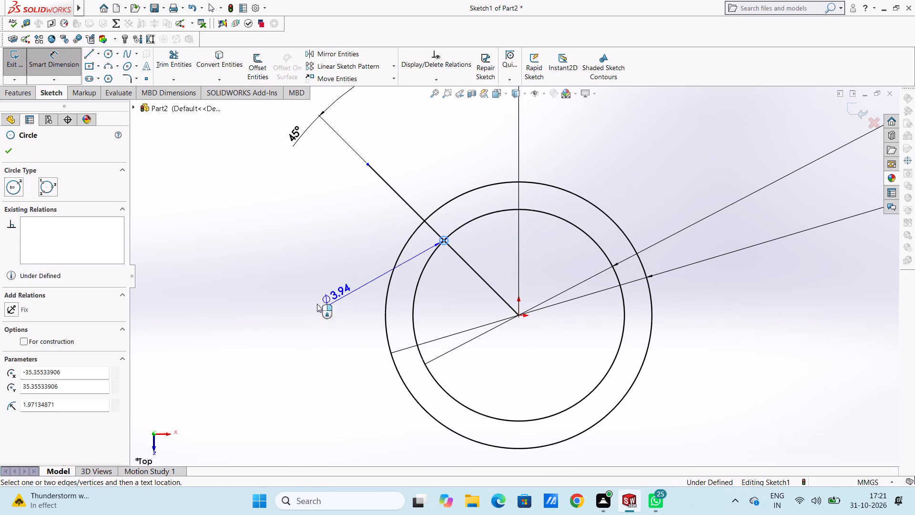
{"action": "left_click", "coordinate": [276, 310]}
{"action": "type", "text": "8.5"}
{"action": "key", "text": "Return"}
{"action": "left_click", "coordinate": [306, 182]}
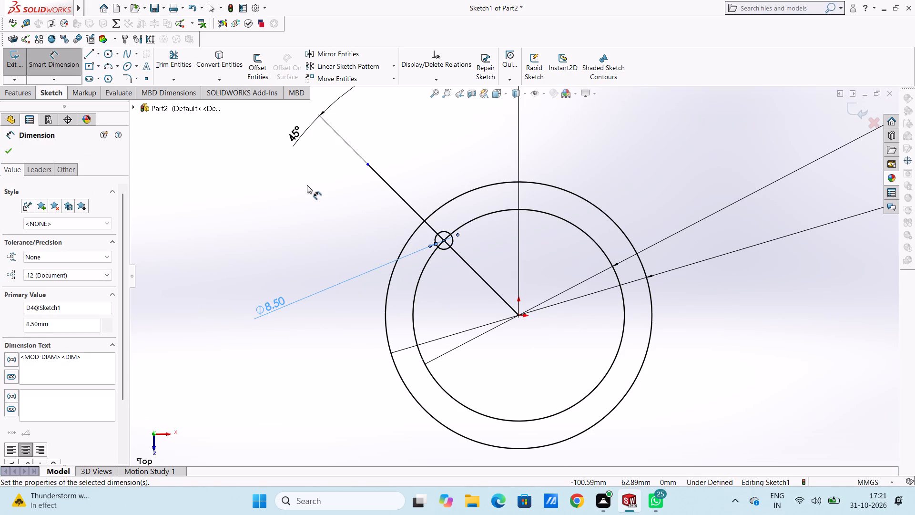
{"action": "left_click", "coordinate": [68, 71]}
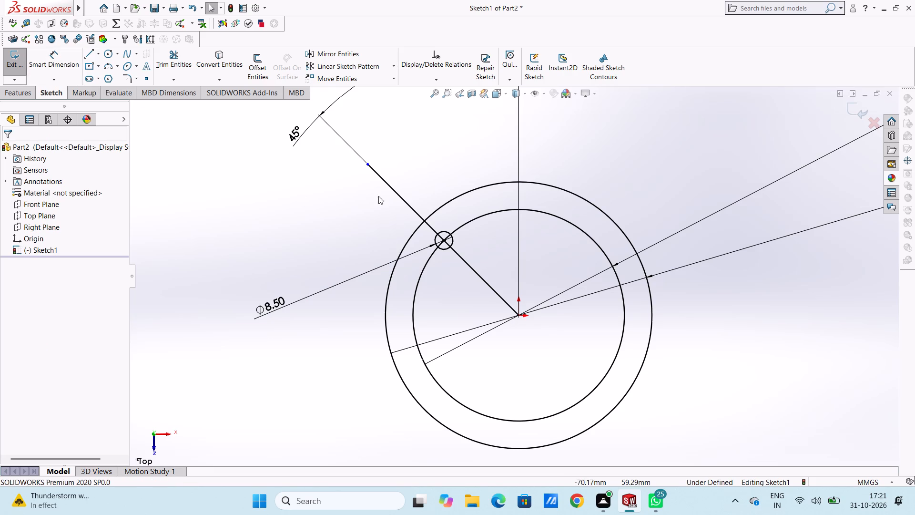
Delete the slanted 45° line from the sketch.
{"action": "left_click", "coordinate": [395, 190]}
{"action": "right_click", "coordinate": [304, 199]}
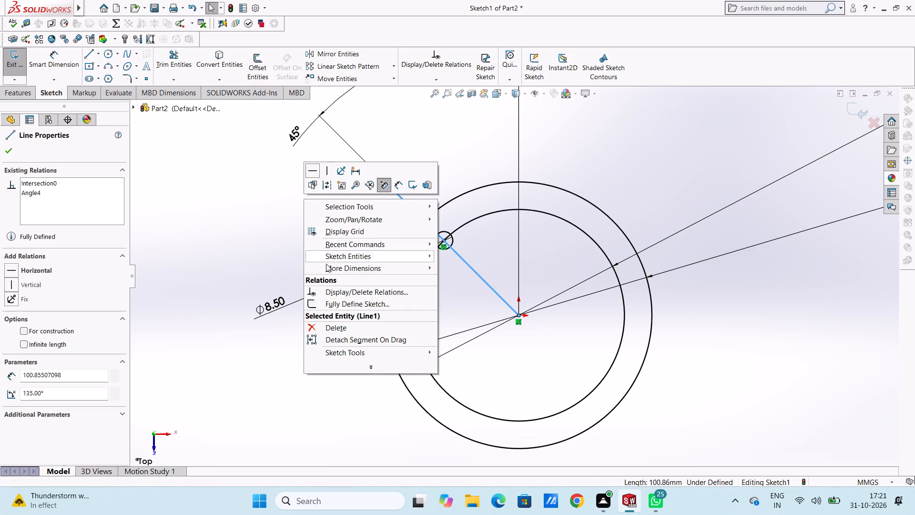
{"action": "left_click", "coordinate": [326, 327]}
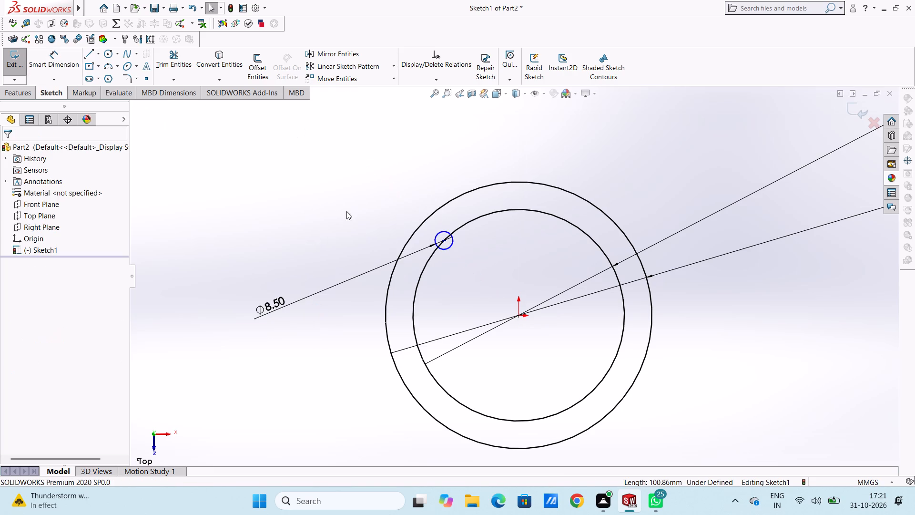
Add a vertical dimension between the origin and the small circle's centre, keeping its current value.
{"action": "left_click", "coordinate": [61, 63]}
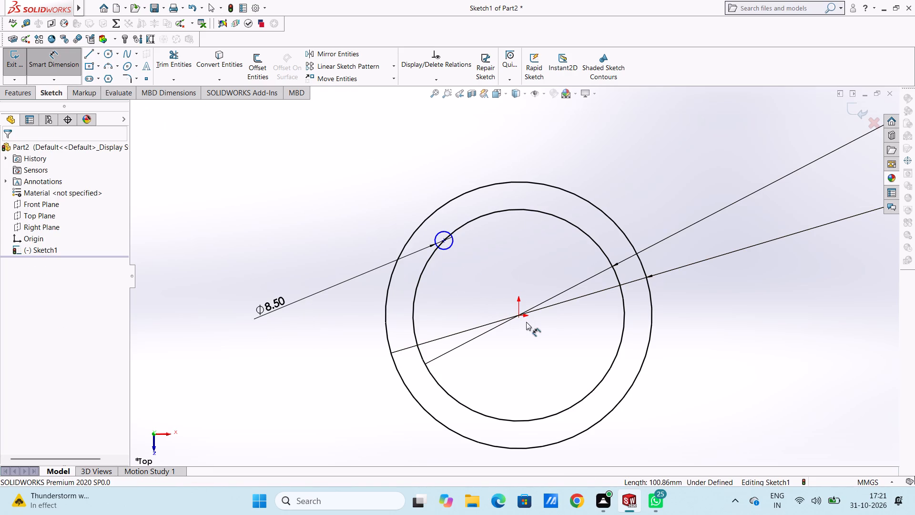
{"action": "left_click", "coordinate": [519, 318]}
{"action": "left_click", "coordinate": [444, 240]}
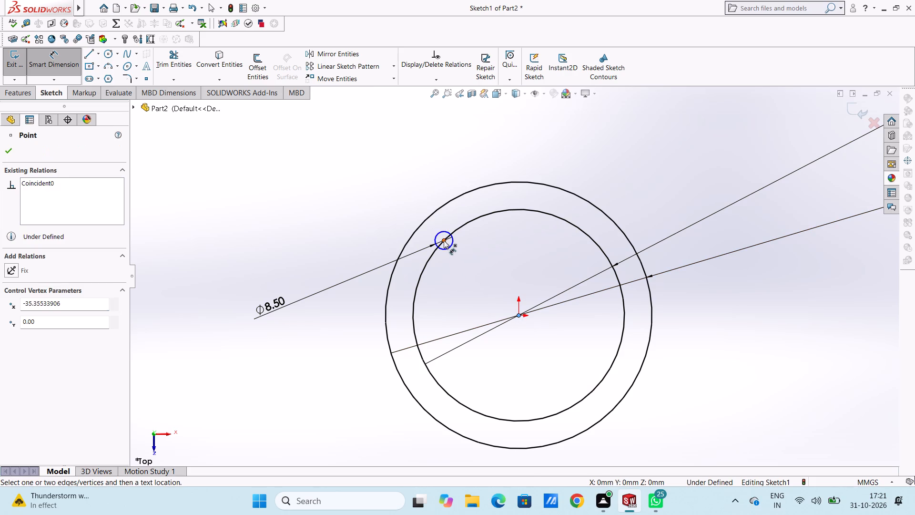
{"action": "left_click", "coordinate": [194, 290]}
{"action": "left_click", "coordinate": [157, 277]}
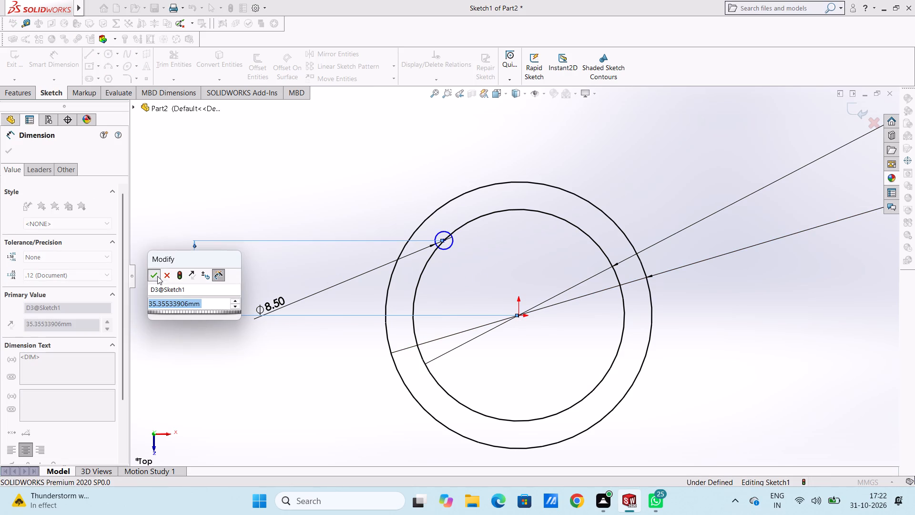
{"action": "left_click", "coordinate": [195, 232]}
Add a horizontal dimension between the small circle's centre and the origin, placed below the circles, keeping its current value.
{"action": "scroll", "coordinate": [414, 243], "scroll_direction": "up", "scroll_amount": 3}
{"action": "scroll", "coordinate": [516, 344], "scroll_direction": "down", "scroll_amount": 4}
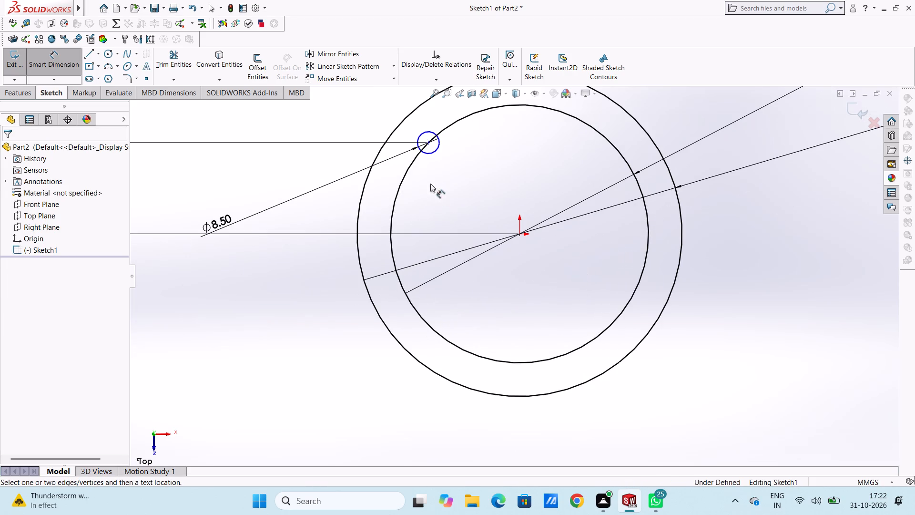
{"action": "left_click", "coordinate": [430, 144]}
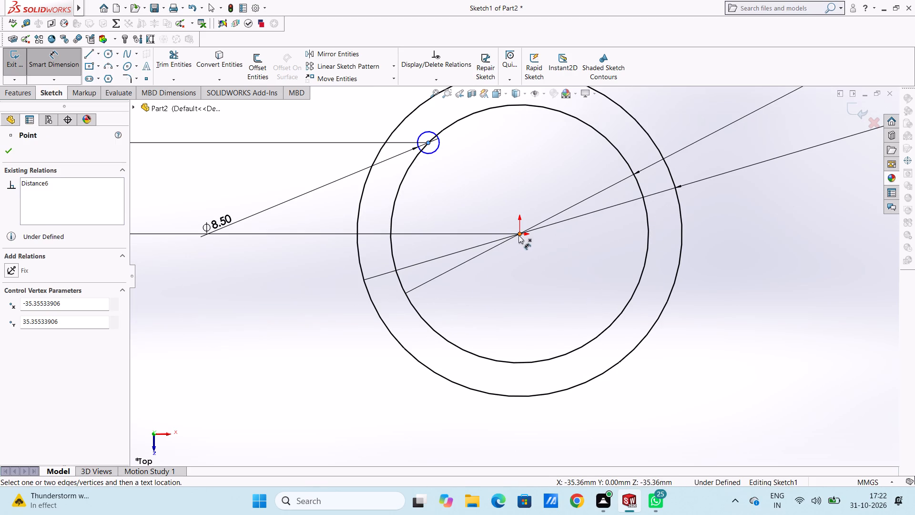
{"action": "left_click", "coordinate": [518, 235]}
{"action": "left_click", "coordinate": [461, 416]}
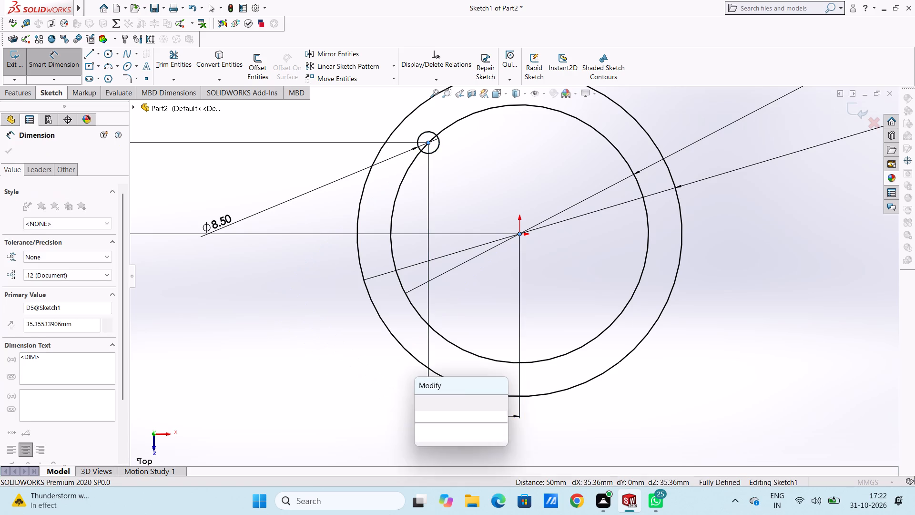
{"action": "left_click", "coordinate": [423, 397]}
{"action": "left_click", "coordinate": [392, 391]}
{"action": "scroll", "coordinate": [428, 272], "scroll_direction": "up", "scroll_amount": 4}
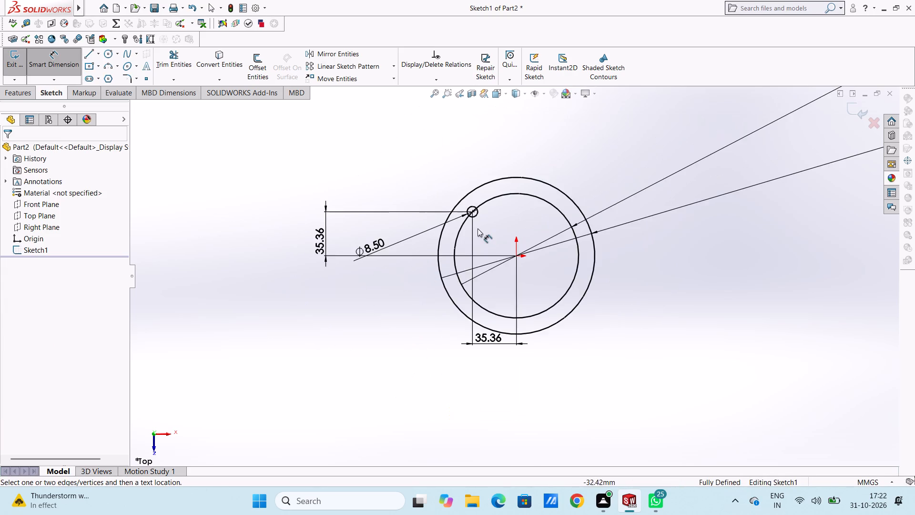
{"action": "scroll", "coordinate": [480, 228], "scroll_direction": "down", "scroll_amount": 5}
{"action": "left_click_drag", "start_coordinate": [62, 61], "coordinate": [67, 67]}
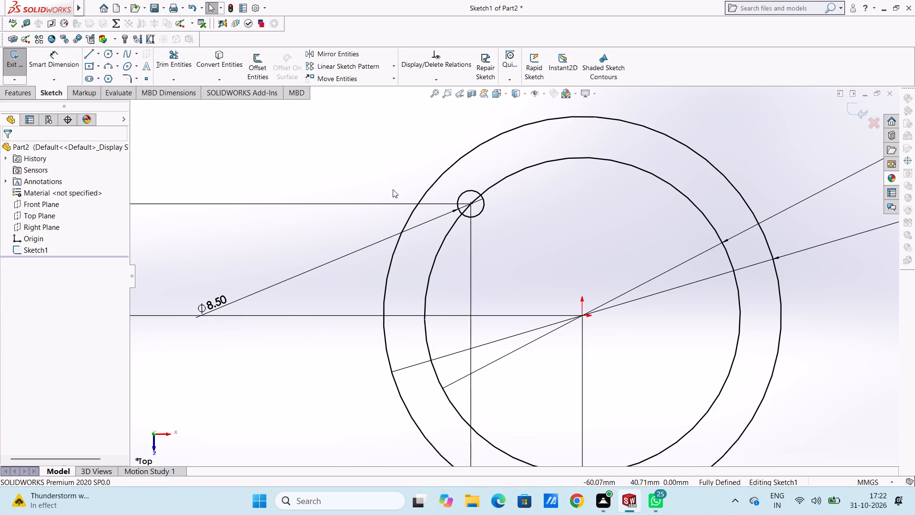
Create a circular sketch pattern of the 8.5 mm circle about the origin with 4 equally spaced instances over 360°.
{"action": "left_click", "coordinate": [478, 218]}
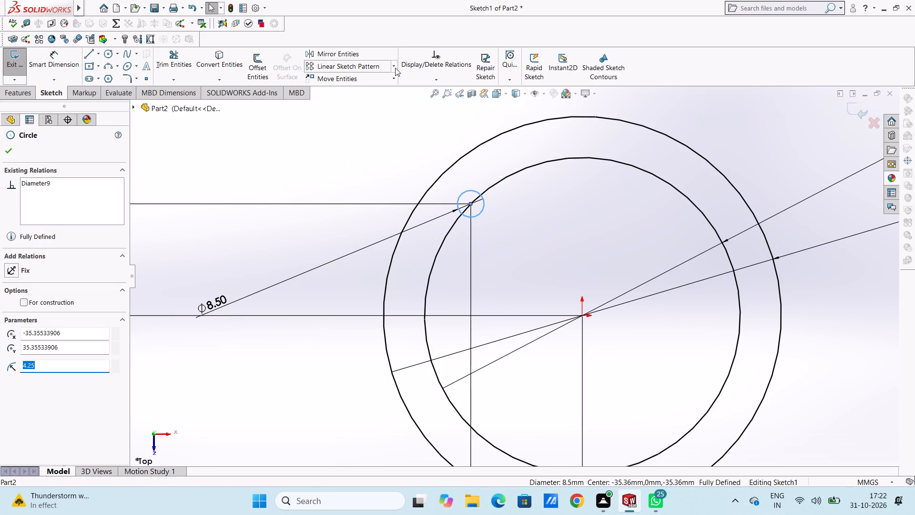
{"action": "left_click", "coordinate": [395, 67]}
{"action": "left_click", "coordinate": [390, 91]}
{"action": "scroll", "coordinate": [409, 183], "scroll_direction": "up", "scroll_amount": 4}
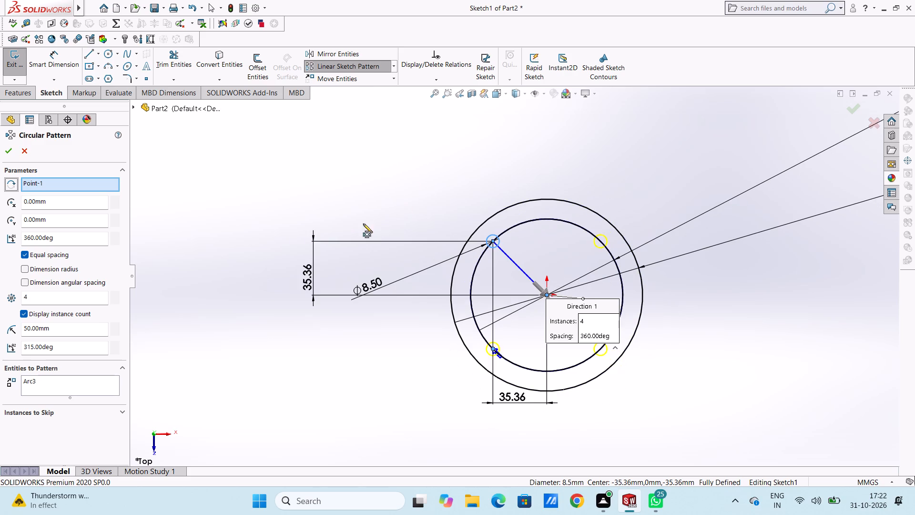
{"action": "left_click", "coordinate": [7, 153]}
{"action": "left_click", "coordinate": [295, 173]}
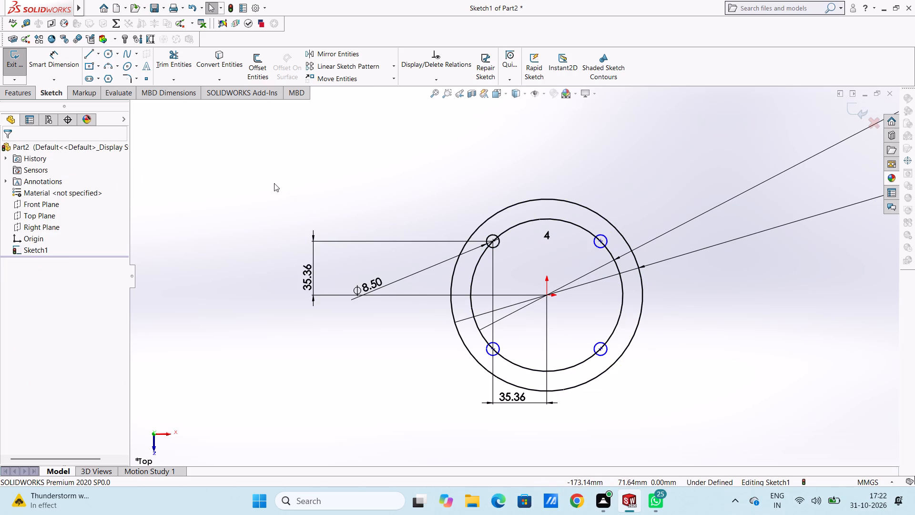
Add a vertical dimension between the origin and the centre of the upper-right patterned circle, keeping its current value.
{"action": "left_click", "coordinate": [66, 62]}
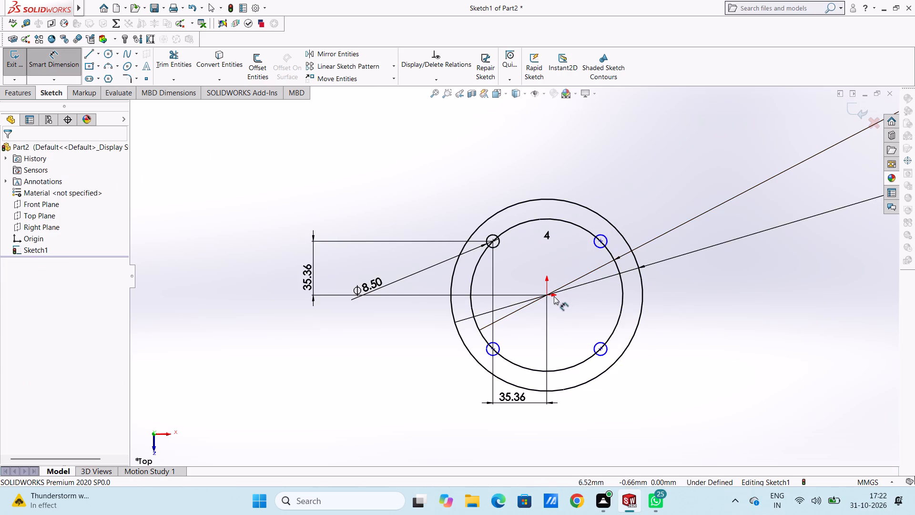
{"action": "left_click", "coordinate": [545, 295]}
{"action": "left_click", "coordinate": [600, 242]}
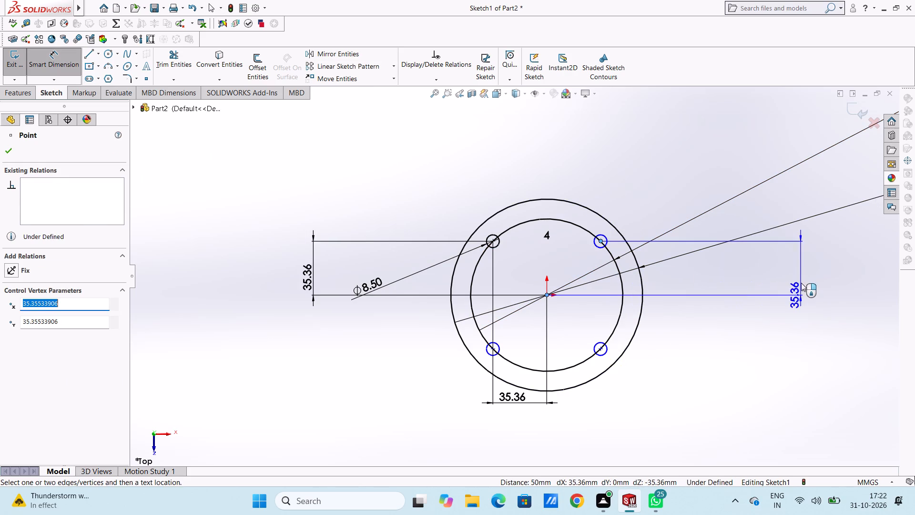
{"action": "left_click", "coordinate": [801, 283]}
{"action": "left_click", "coordinate": [760, 266]}
{"action": "left_click", "coordinate": [756, 267]}
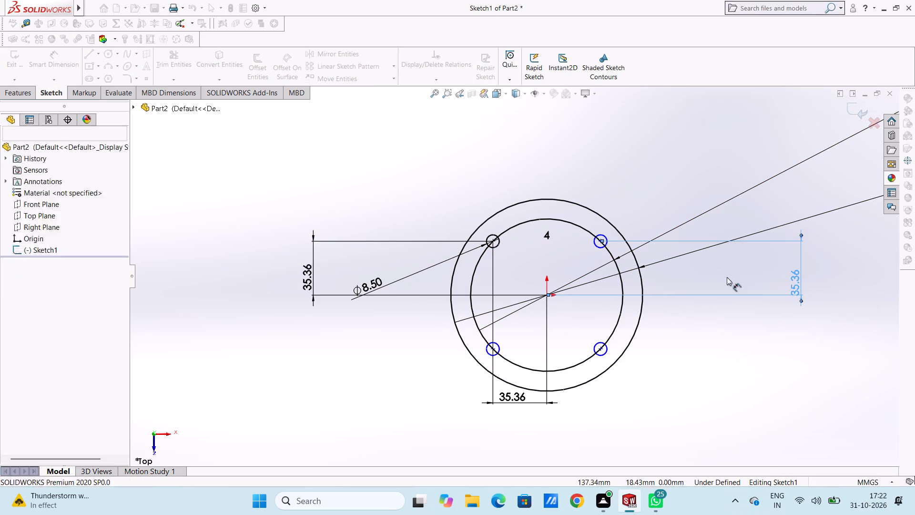
Add a horizontal dimension between the origin and the upper-right patterned circle's centre, placed above the circles, keeping its current value.
{"action": "left_click", "coordinate": [549, 297]}
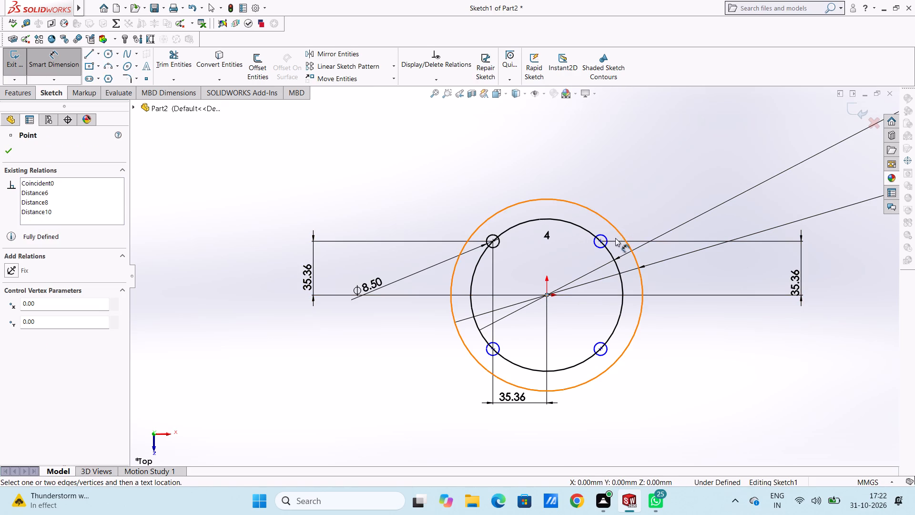
{"action": "left_click", "coordinate": [600, 243]}
{"action": "scroll", "coordinate": [575, 190], "scroll_direction": "up", "scroll_amount": 4}
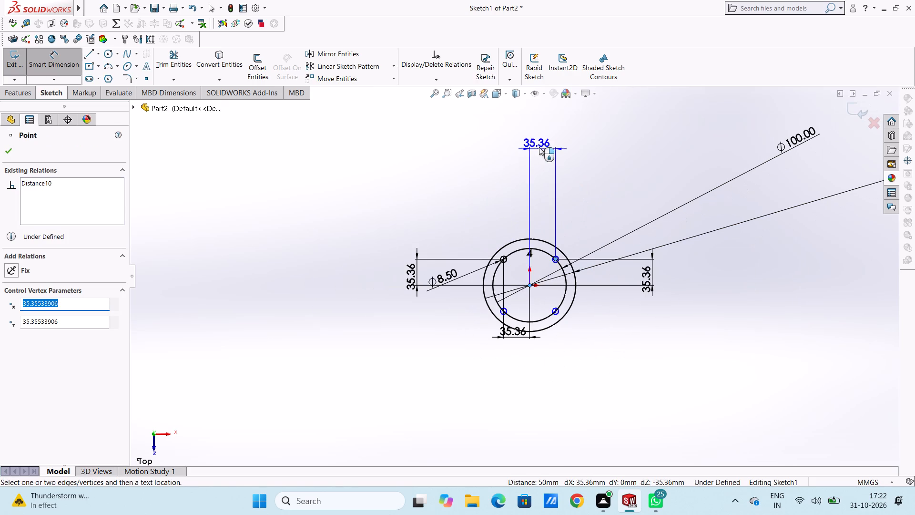
{"action": "left_click", "coordinate": [549, 132]}
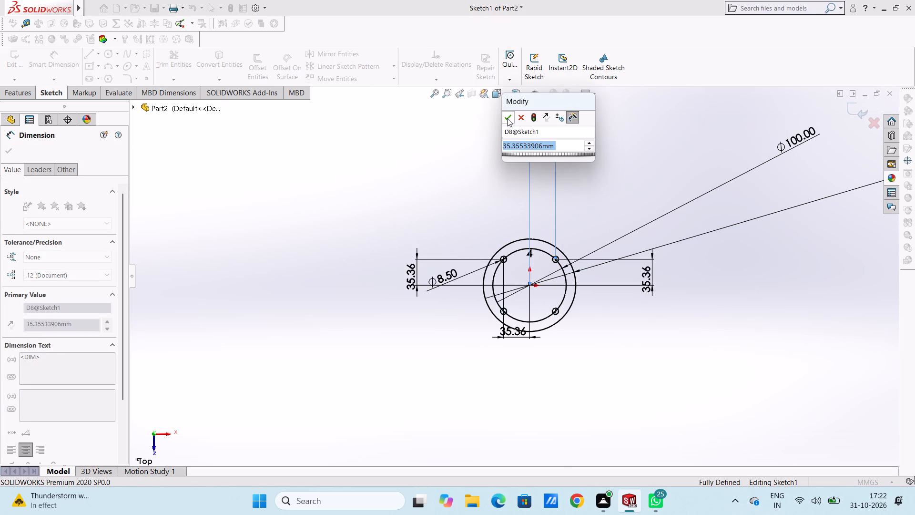
{"action": "left_click", "coordinate": [507, 118]}
{"action": "left_click", "coordinate": [478, 154]}
{"action": "scroll", "coordinate": [559, 312], "scroll_direction": "down", "scroll_amount": 4}
{"action": "scroll", "coordinate": [491, 242], "scroll_direction": "up", "scroll_amount": 2}
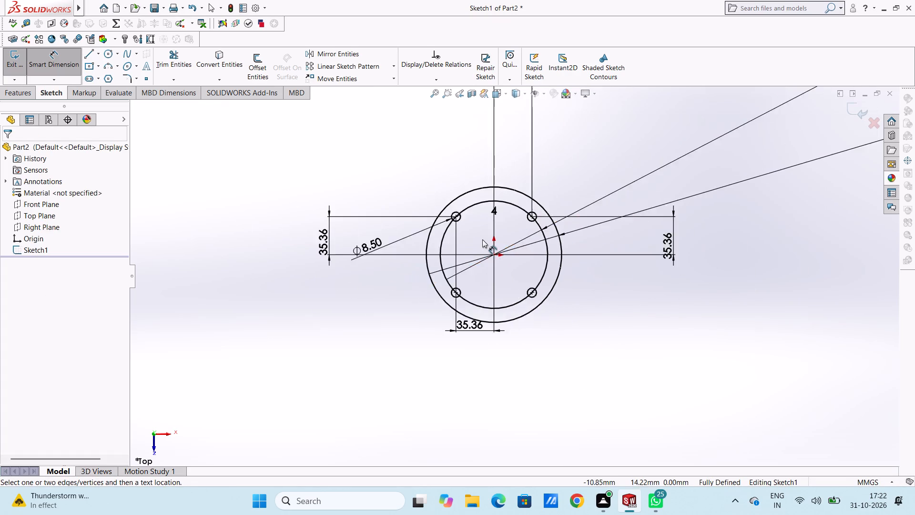
{"action": "scroll", "coordinate": [482, 243], "scroll_direction": "down", "scroll_amount": 3}
{"action": "scroll", "coordinate": [463, 232], "scroll_direction": "up", "scroll_amount": 2}
{"action": "scroll", "coordinate": [492, 259], "scroll_direction": "down", "scroll_amount": 2}
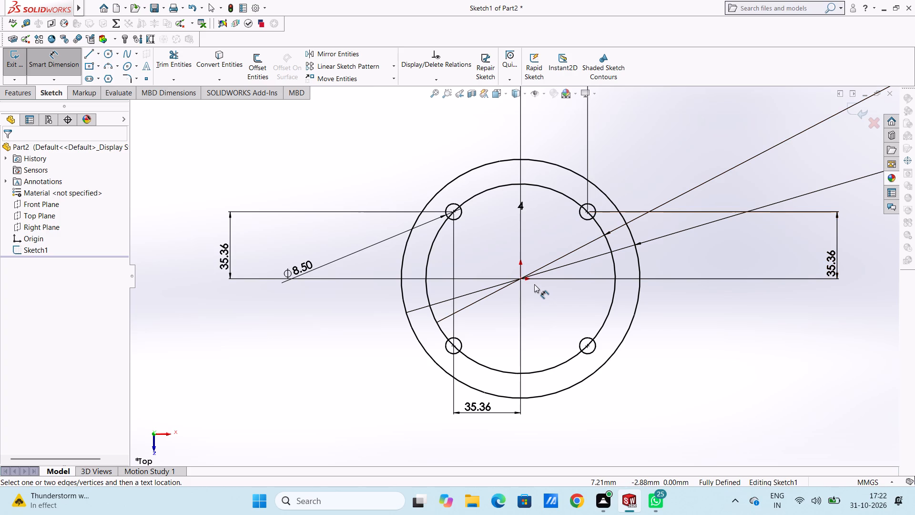
{"action": "left_click", "coordinate": [55, 63]}
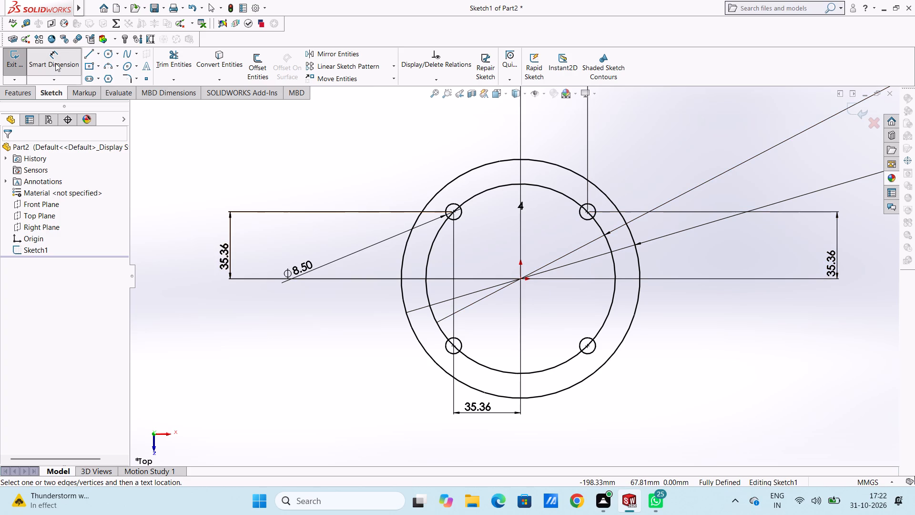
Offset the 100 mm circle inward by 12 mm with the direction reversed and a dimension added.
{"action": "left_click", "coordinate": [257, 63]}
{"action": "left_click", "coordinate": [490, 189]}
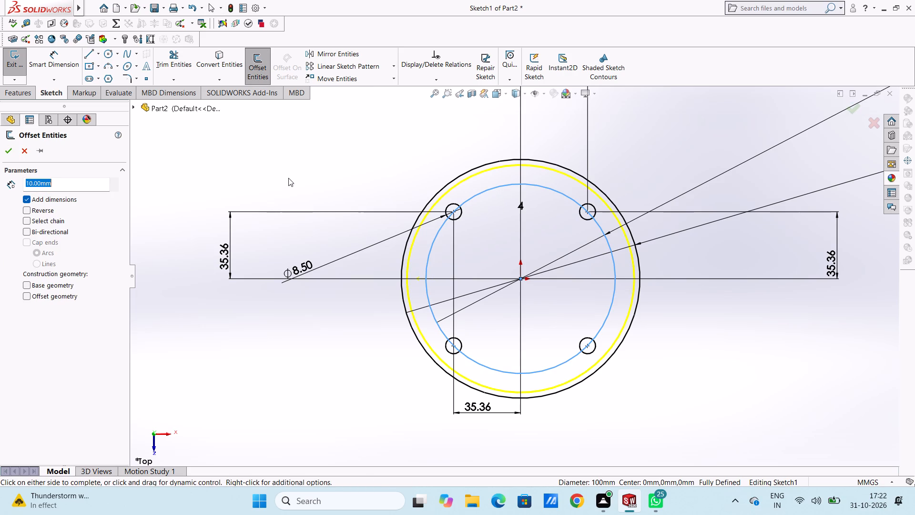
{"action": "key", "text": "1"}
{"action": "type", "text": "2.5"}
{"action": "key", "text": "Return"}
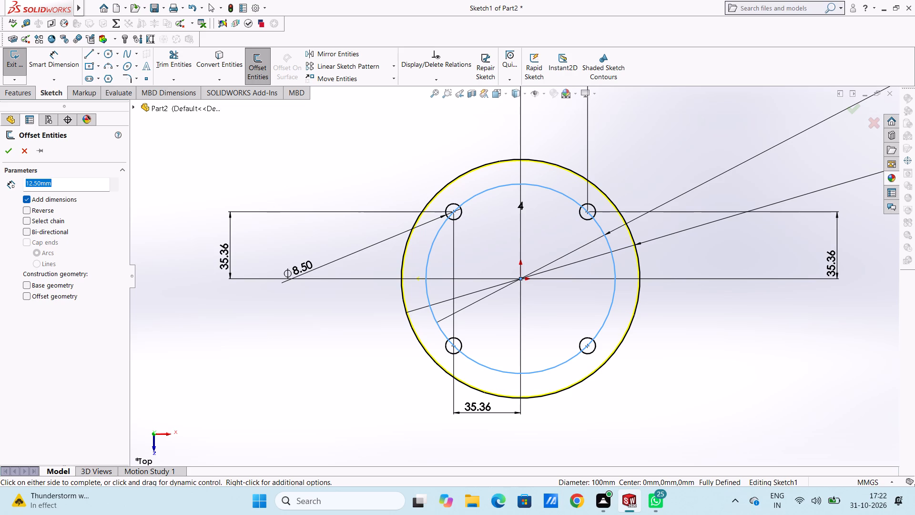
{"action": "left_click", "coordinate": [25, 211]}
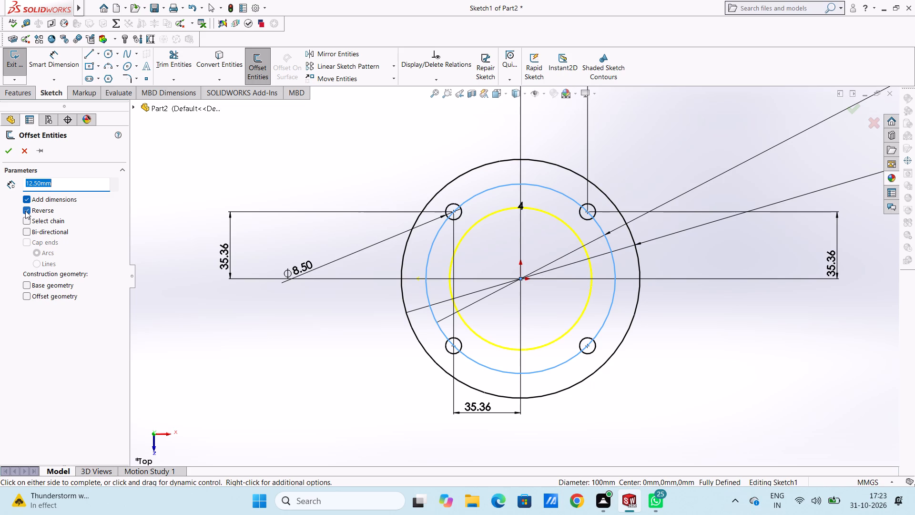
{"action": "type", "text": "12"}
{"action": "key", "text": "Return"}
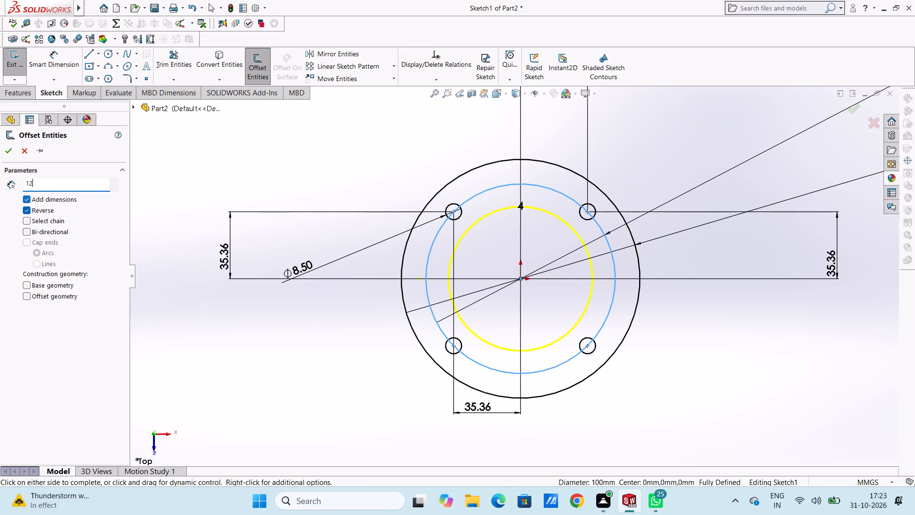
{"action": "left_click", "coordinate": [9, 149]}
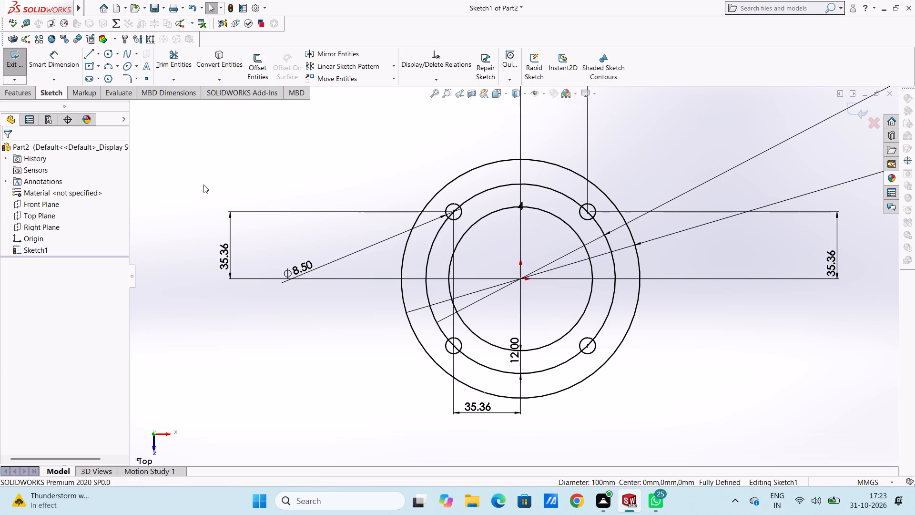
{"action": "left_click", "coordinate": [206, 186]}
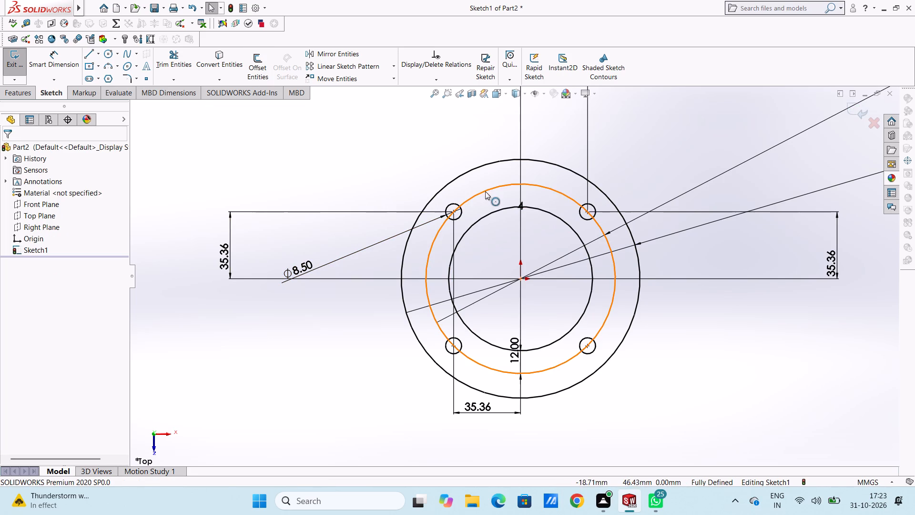
Delete the 100 mm circle that passes through the centres of the four small holes.
{"action": "left_click", "coordinate": [485, 192]}
{"action": "right_click", "coordinate": [321, 173]}
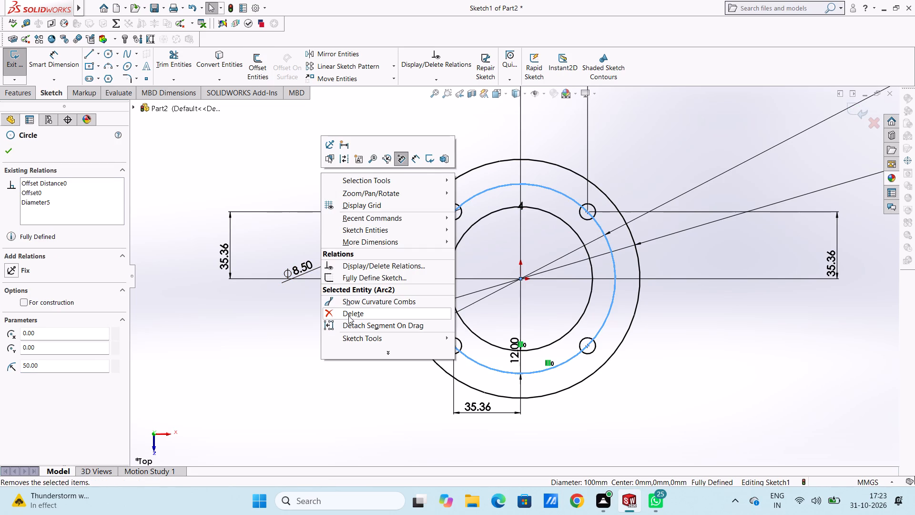
{"action": "left_click", "coordinate": [347, 313]}
{"action": "left_click", "coordinate": [390, 249]}
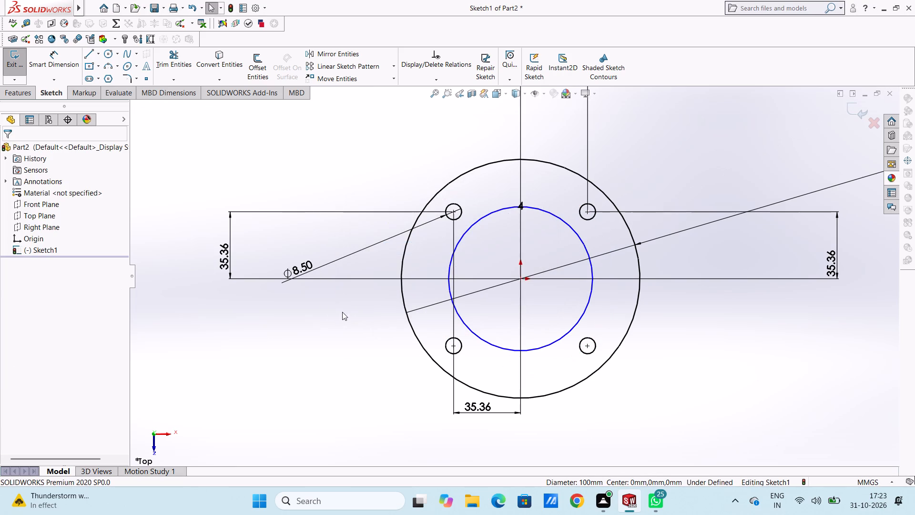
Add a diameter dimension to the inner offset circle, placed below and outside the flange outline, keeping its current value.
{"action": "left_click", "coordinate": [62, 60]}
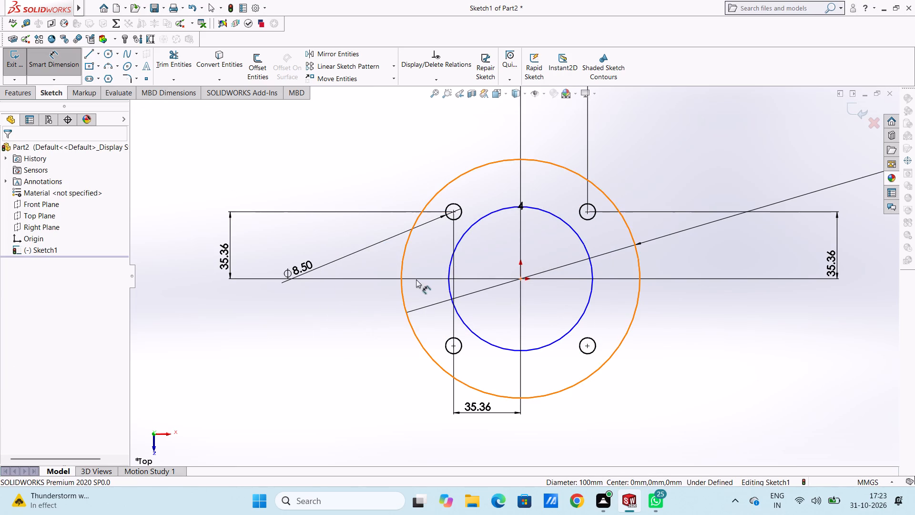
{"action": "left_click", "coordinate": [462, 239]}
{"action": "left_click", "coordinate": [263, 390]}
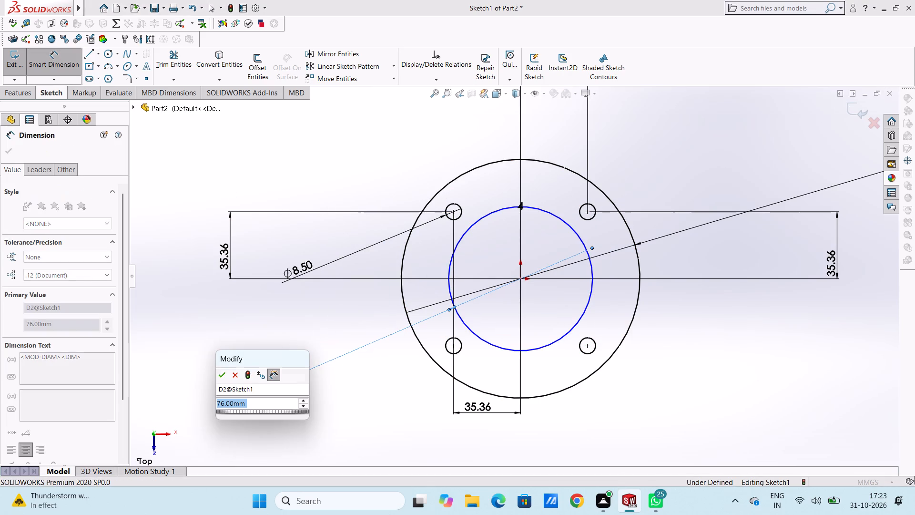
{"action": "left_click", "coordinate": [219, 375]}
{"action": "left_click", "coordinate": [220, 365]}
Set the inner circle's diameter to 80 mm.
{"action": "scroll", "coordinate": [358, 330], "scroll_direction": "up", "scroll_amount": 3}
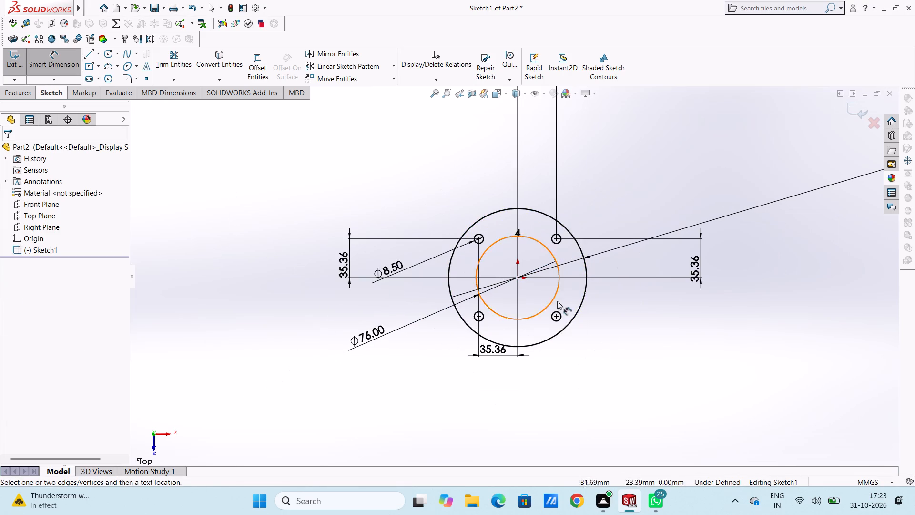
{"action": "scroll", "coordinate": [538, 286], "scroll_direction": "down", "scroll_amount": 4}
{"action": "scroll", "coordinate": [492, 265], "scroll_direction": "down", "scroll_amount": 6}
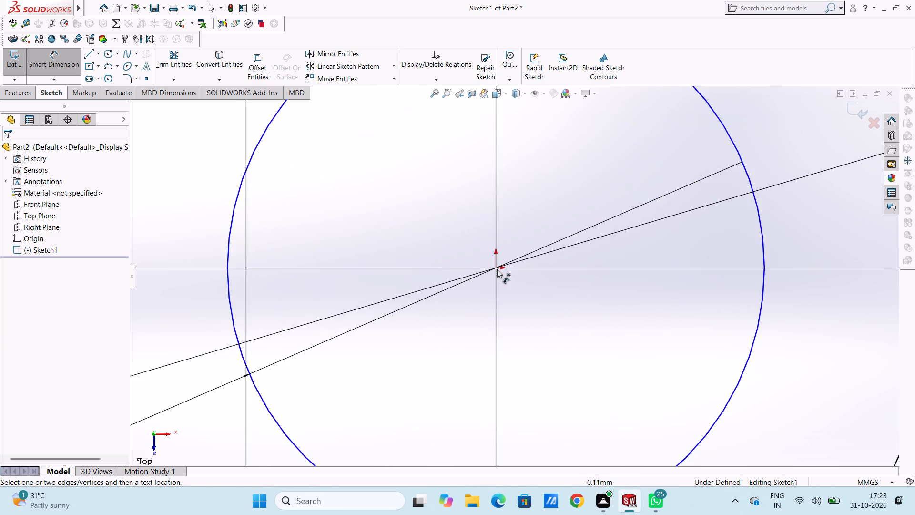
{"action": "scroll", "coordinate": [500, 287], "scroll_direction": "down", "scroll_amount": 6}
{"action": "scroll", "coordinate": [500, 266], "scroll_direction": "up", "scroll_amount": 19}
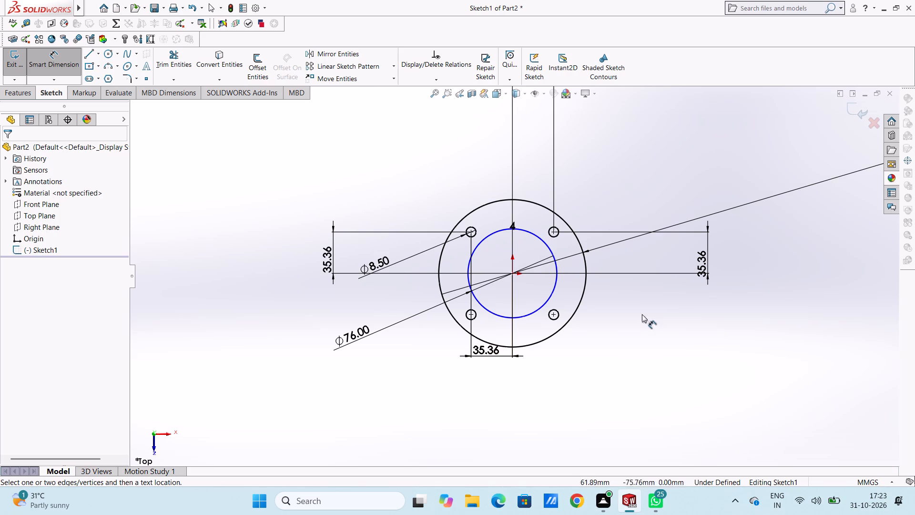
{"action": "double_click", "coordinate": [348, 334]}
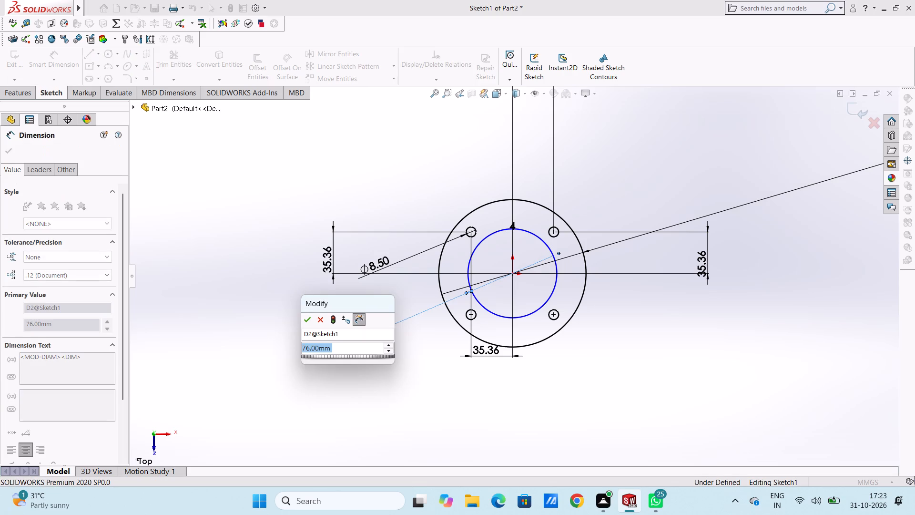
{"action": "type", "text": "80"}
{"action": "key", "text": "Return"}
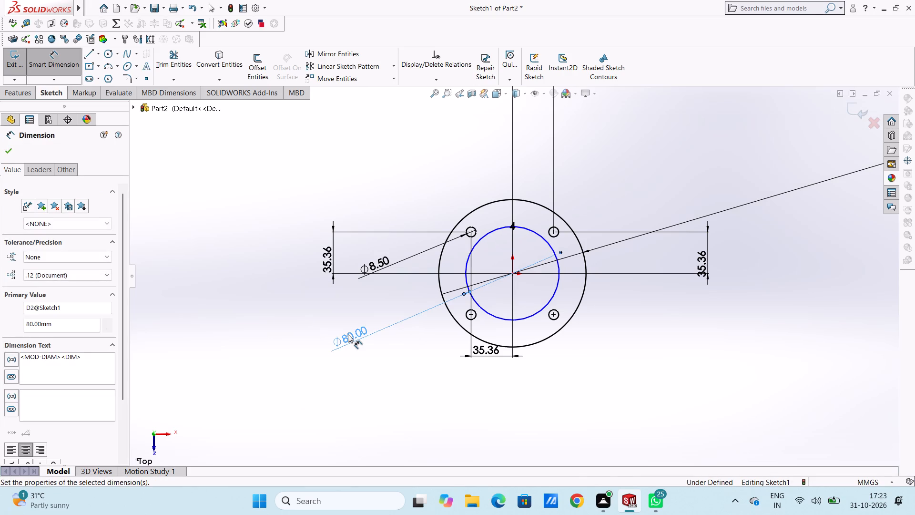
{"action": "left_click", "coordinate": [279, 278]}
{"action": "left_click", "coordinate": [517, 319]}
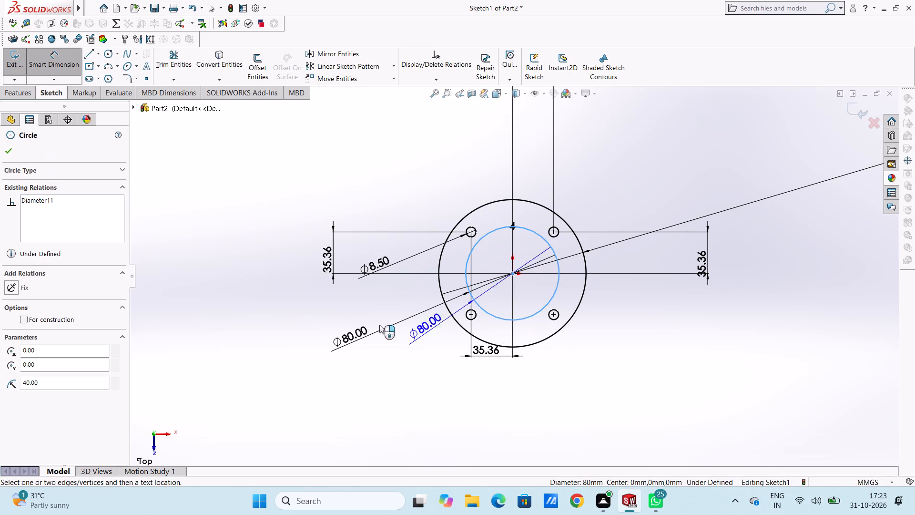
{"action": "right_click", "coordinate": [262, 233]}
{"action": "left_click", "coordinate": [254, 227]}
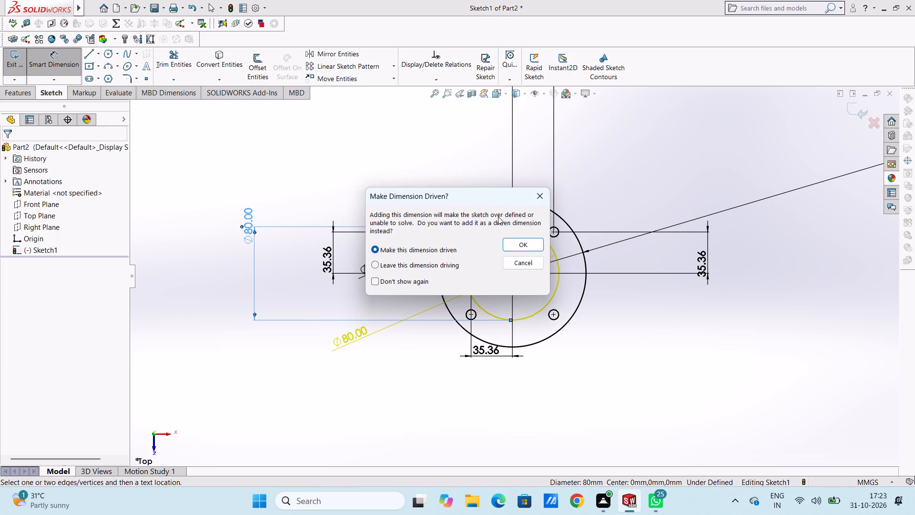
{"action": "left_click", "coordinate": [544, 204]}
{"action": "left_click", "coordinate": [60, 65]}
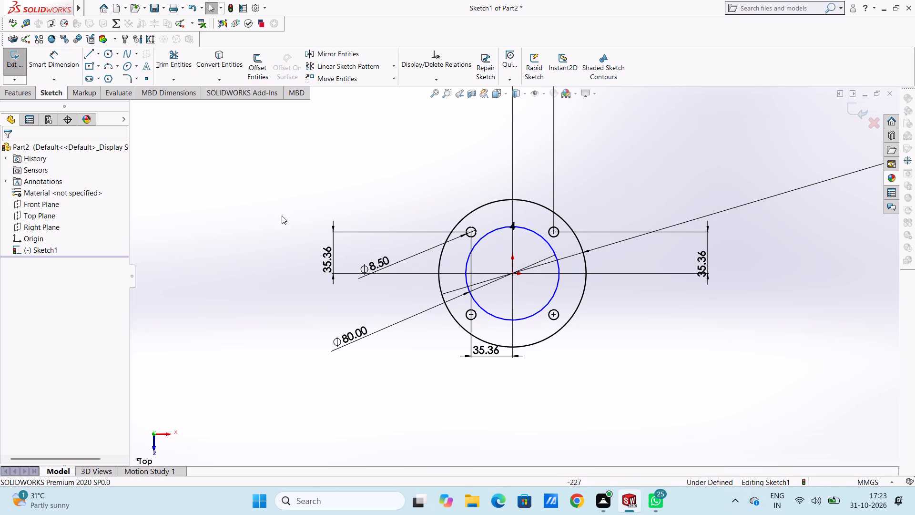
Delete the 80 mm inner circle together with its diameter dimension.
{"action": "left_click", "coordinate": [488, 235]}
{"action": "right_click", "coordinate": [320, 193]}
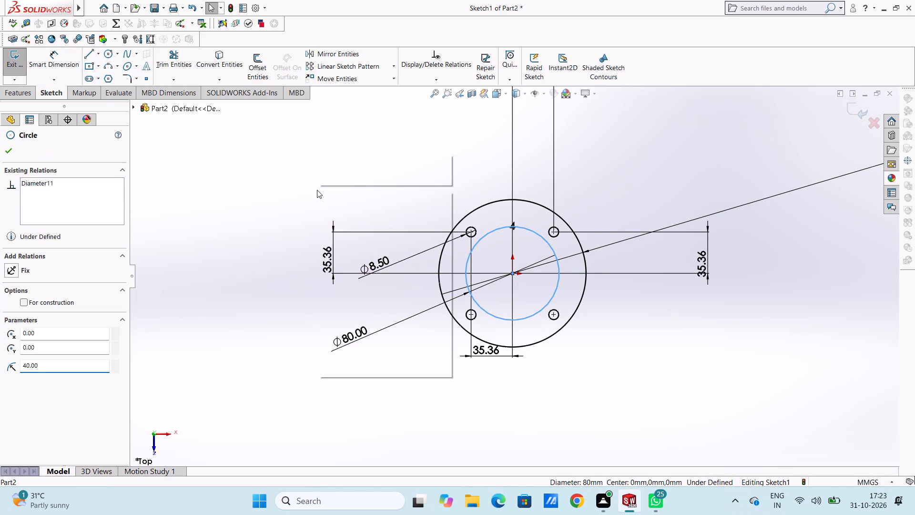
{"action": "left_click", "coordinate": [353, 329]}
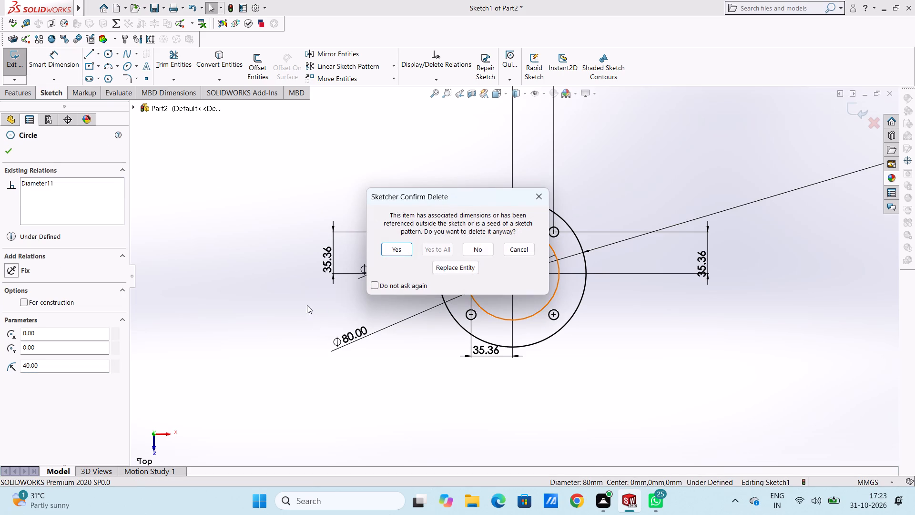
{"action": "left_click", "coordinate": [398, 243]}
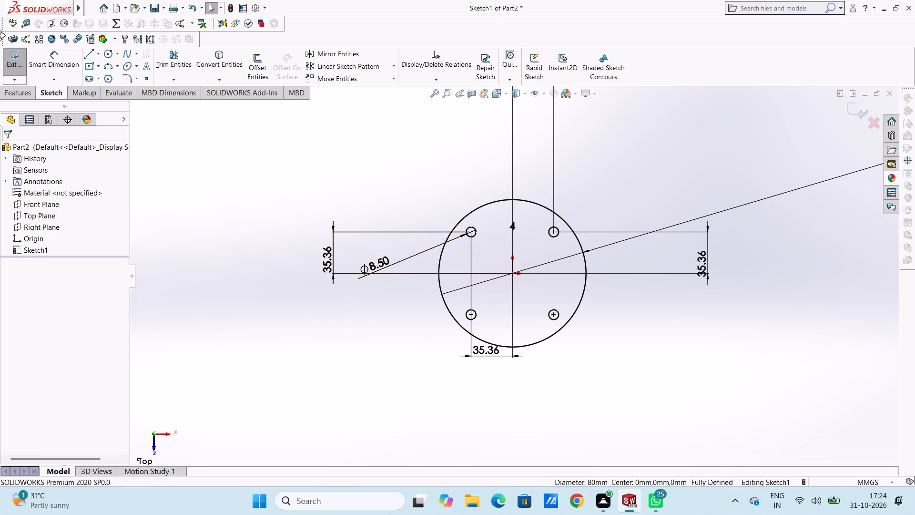
Start a new centre-point circle in the flange sketch.
{"action": "left_click", "coordinate": [110, 52]}
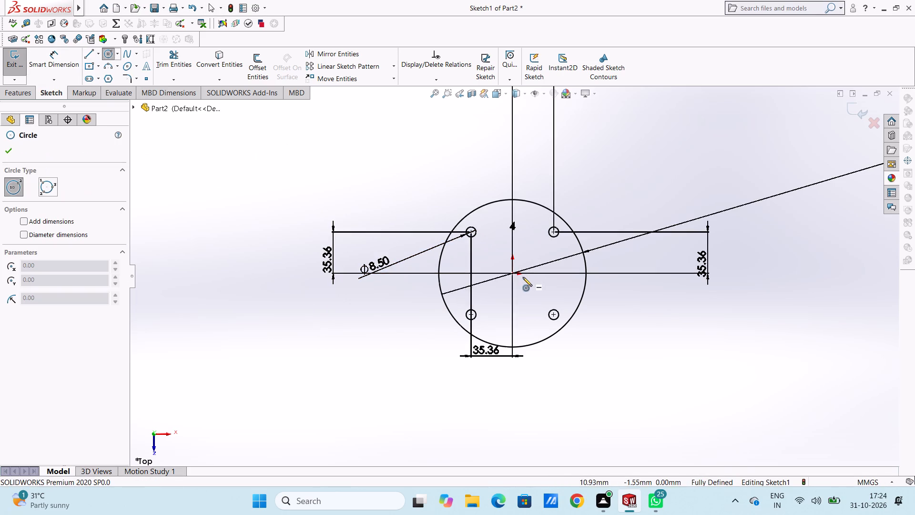
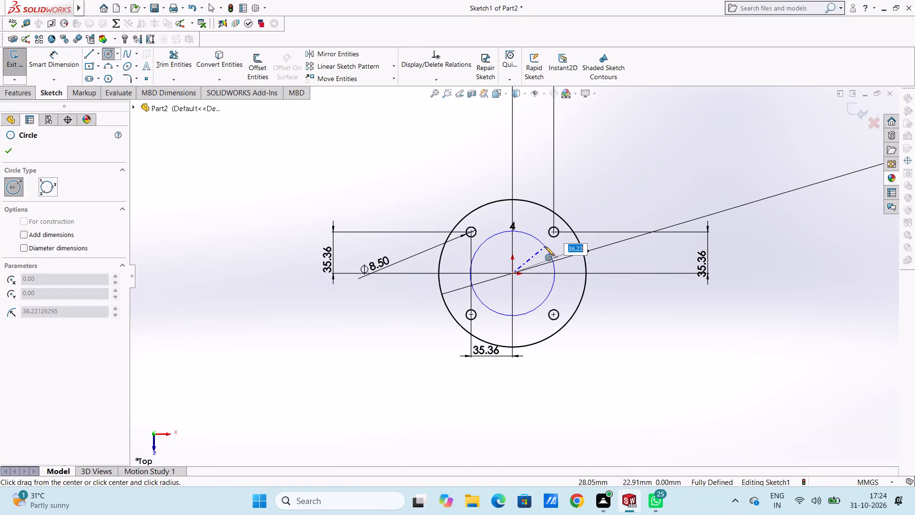
Complete the inner circle centred on the origin with a 40 mm radius.
{"action": "type", "text": "40"}
{"action": "key", "text": "Return"}
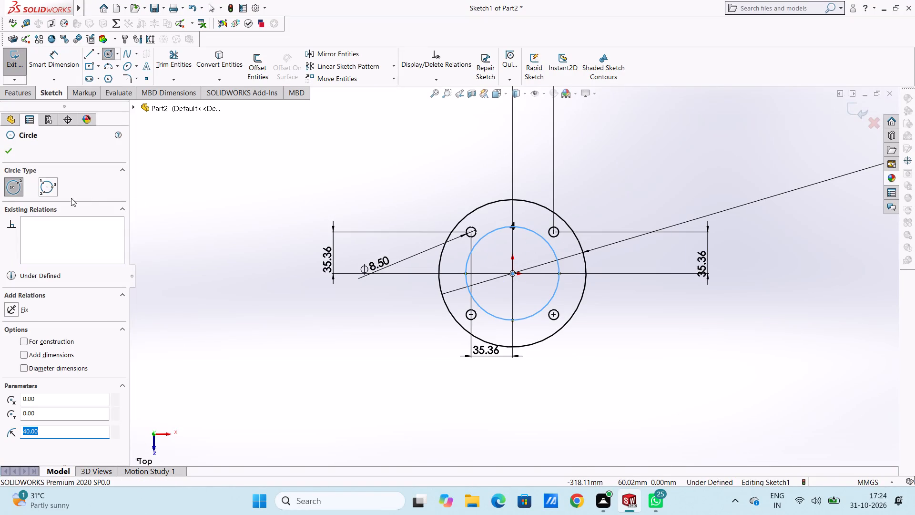
{"action": "left_click", "coordinate": [6, 154]}
{"action": "left_click", "coordinate": [238, 180]}
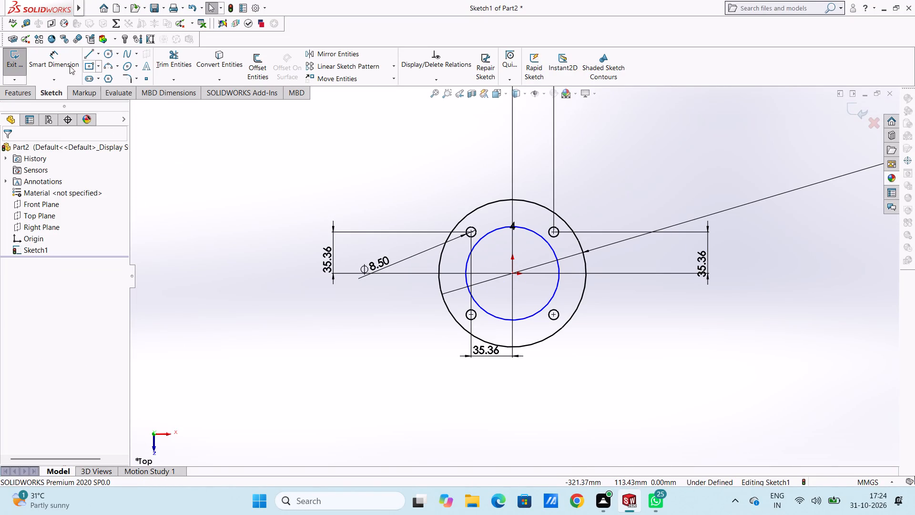
Add an 80 mm diameter dimension to the inner circle, placed above and outside the flange outline.
{"action": "left_click", "coordinate": [65, 60]}
{"action": "left_click", "coordinate": [494, 233]}
{"action": "left_click", "coordinate": [352, 137]}
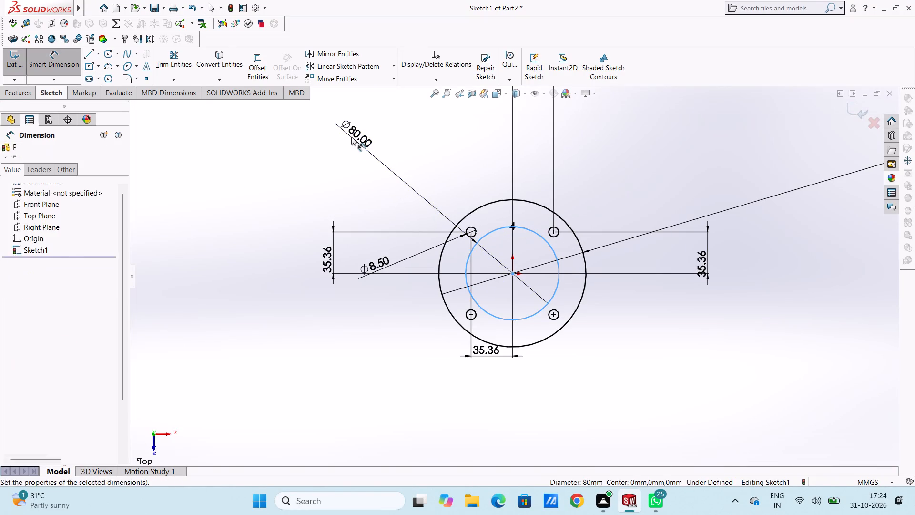
{"action": "left_click", "coordinate": [307, 124]}
{"action": "left_click", "coordinate": [285, 178]}
Extrude the flange sketch as a blind boss 28 mm deep.
{"action": "scroll", "coordinate": [305, 284], "scroll_direction": "up", "scroll_amount": 3}
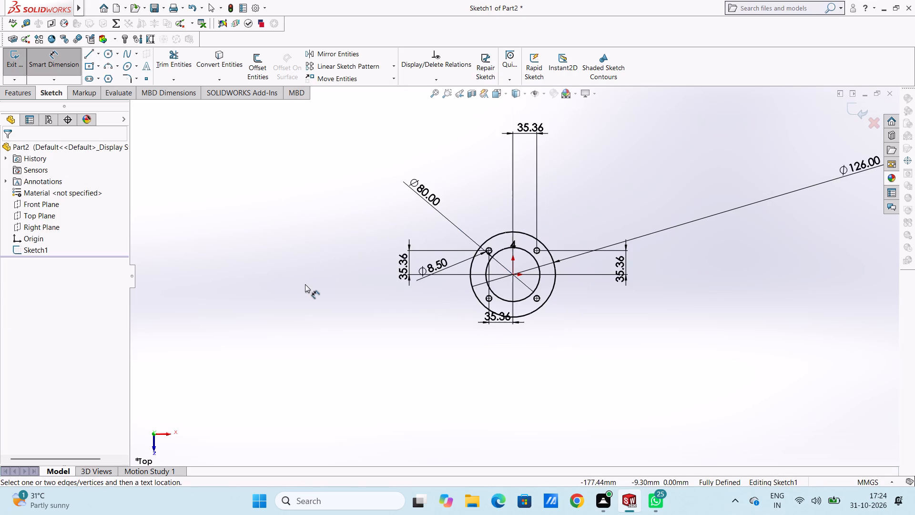
{"action": "middle_click_drag", "start_coordinate": [396, 412], "coordinate": [369, 315]}
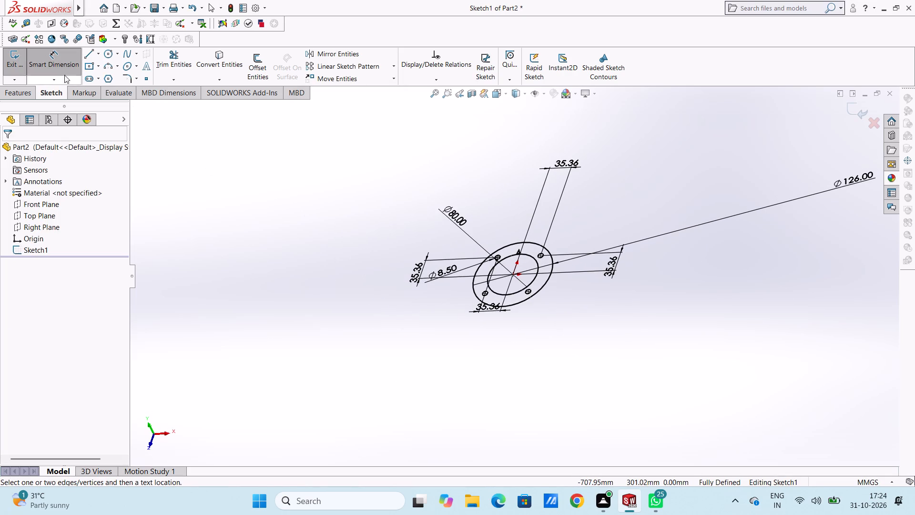
{"action": "left_click", "coordinate": [57, 61]}
{"action": "left_click", "coordinate": [31, 90]}
{"action": "left_click", "coordinate": [31, 73]}
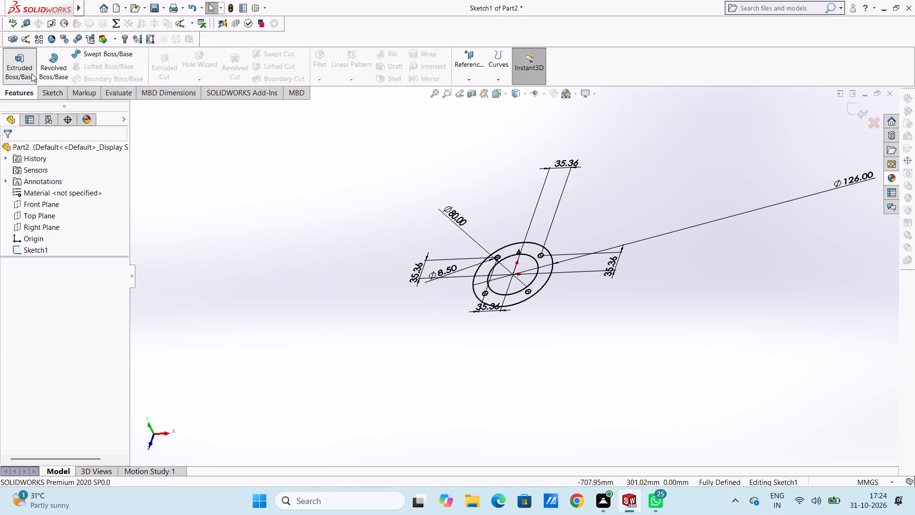
{"action": "type", "text": "28"}
{"action": "key", "text": "Return"}
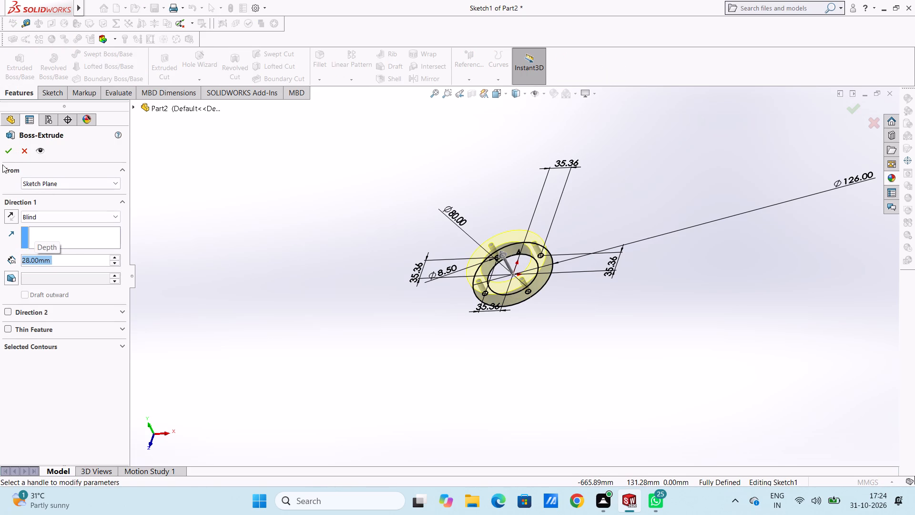
{"action": "left_click", "coordinate": [12, 150]}
{"action": "left_click", "coordinate": [253, 248]}
On the flange's bottom face, sketch a circle centred on the origin with a radius of about 53 mm.
{"action": "middle_click_drag", "start_coordinate": [296, 301], "coordinate": [350, 313]}
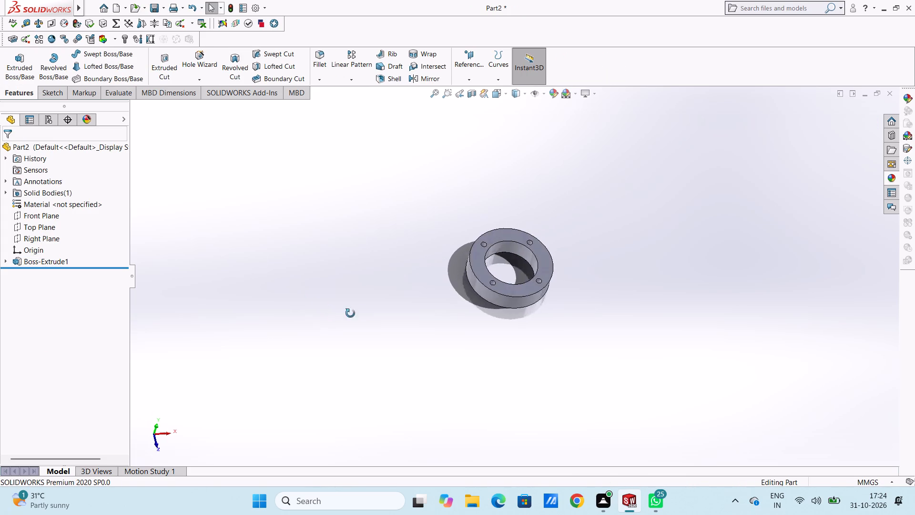
{"action": "middle_click_drag", "start_coordinate": [350, 313], "coordinate": [321, 279]}
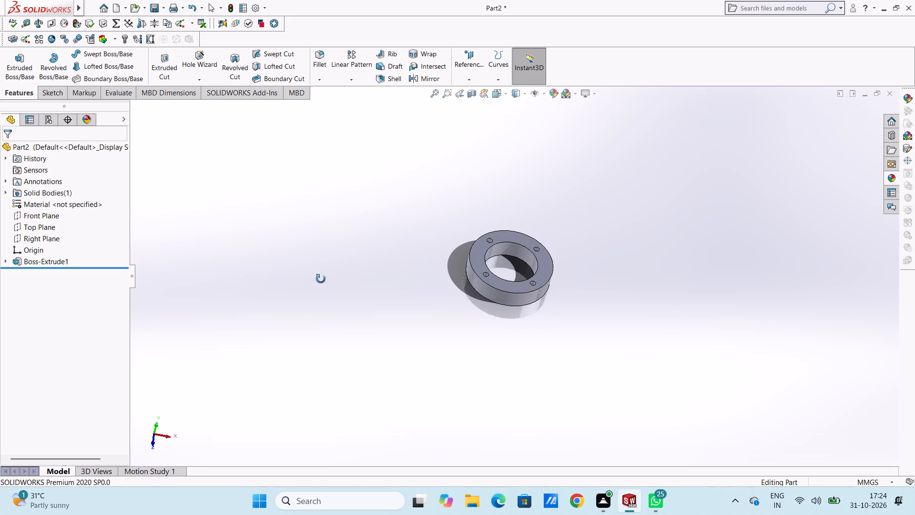
{"action": "middle_click_drag", "start_coordinate": [321, 279], "coordinate": [323, 244]}
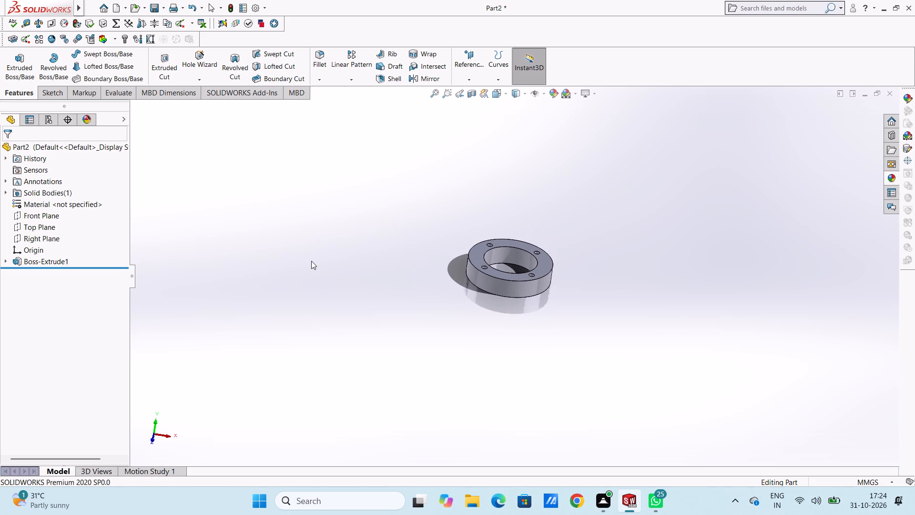
{"action": "key", "text": "ctrl+7"}
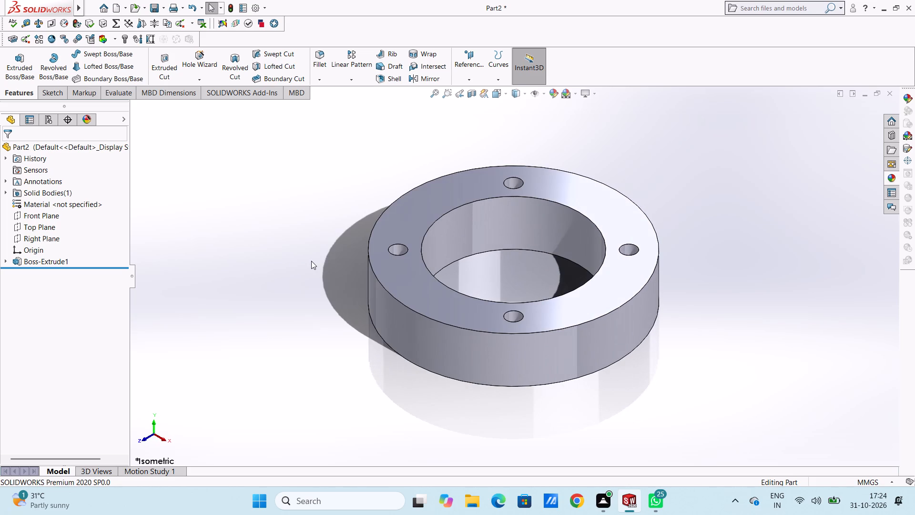
{"action": "key", "text": "ctrl+5"}
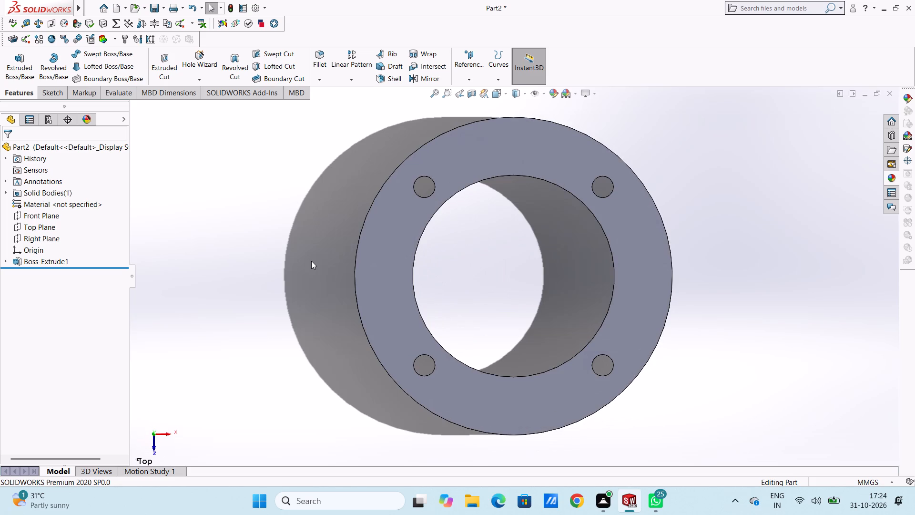
{"action": "key", "text": "ctrl+6"}
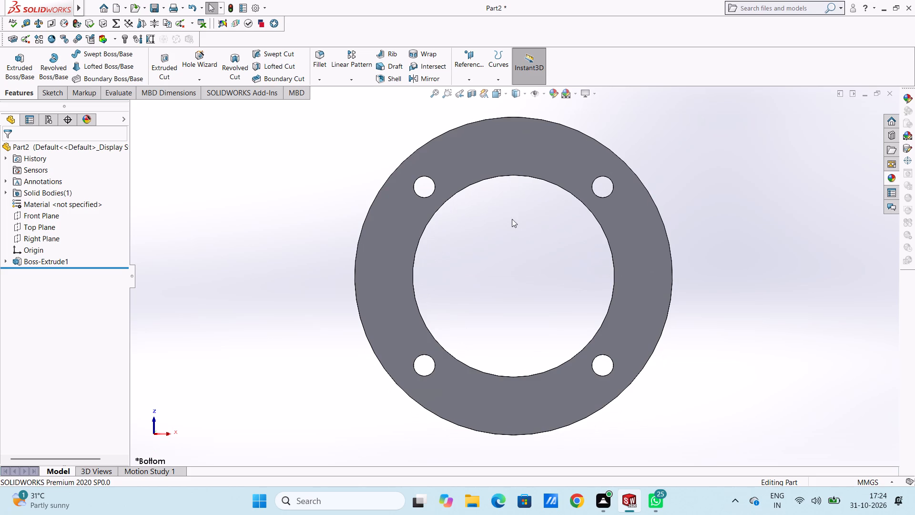
{"action": "scroll", "coordinate": [631, 147], "scroll_direction": "up", "scroll_amount": 4}
{"action": "left_click", "coordinate": [518, 220]}
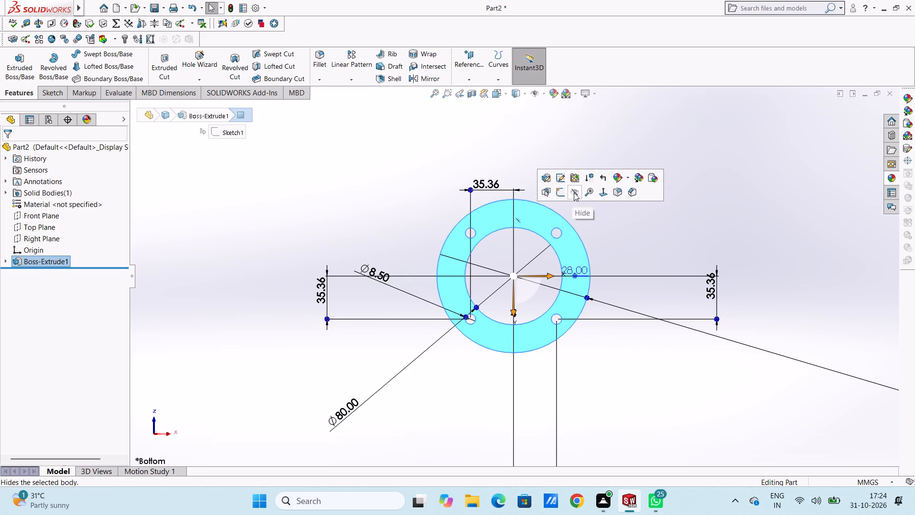
{"action": "left_click", "coordinate": [557, 192]}
{"action": "left_click", "coordinate": [554, 179]}
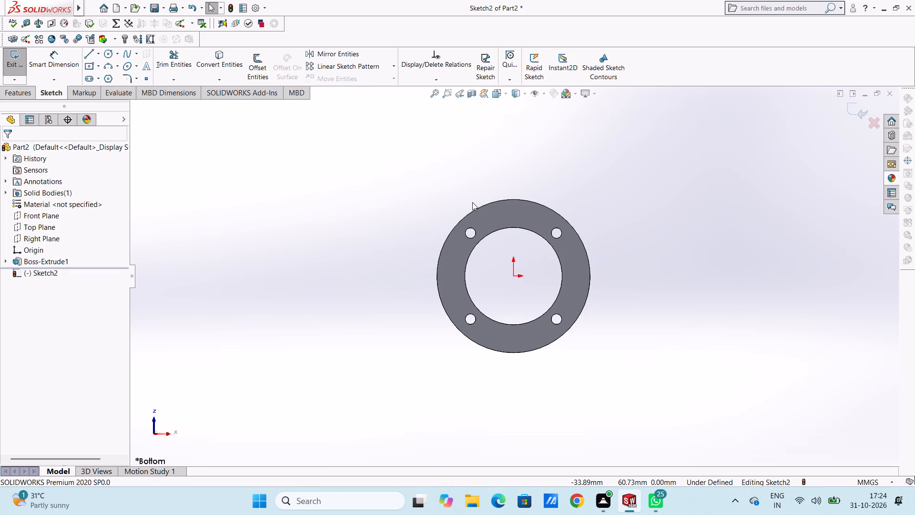
{"action": "left_click", "coordinate": [104, 51]}
{"action": "left_click", "coordinate": [515, 277]}
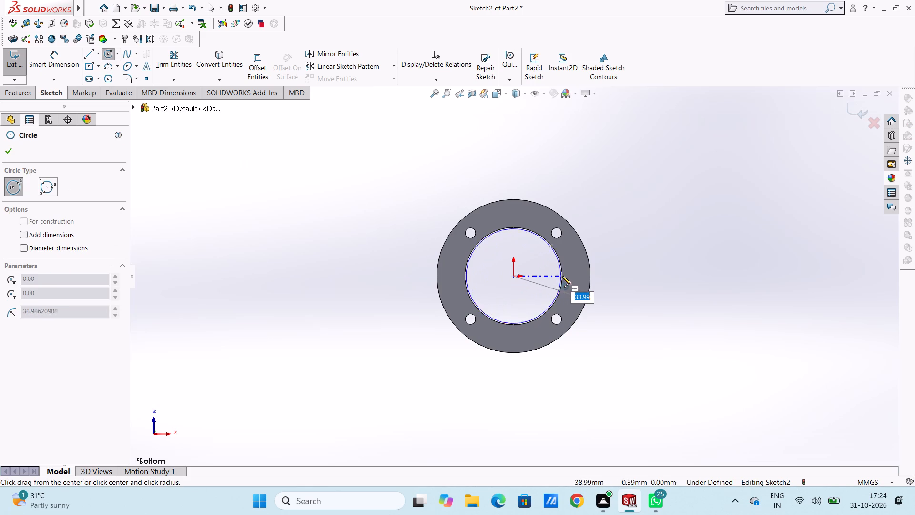
{"action": "left_click", "coordinate": [578, 272]}
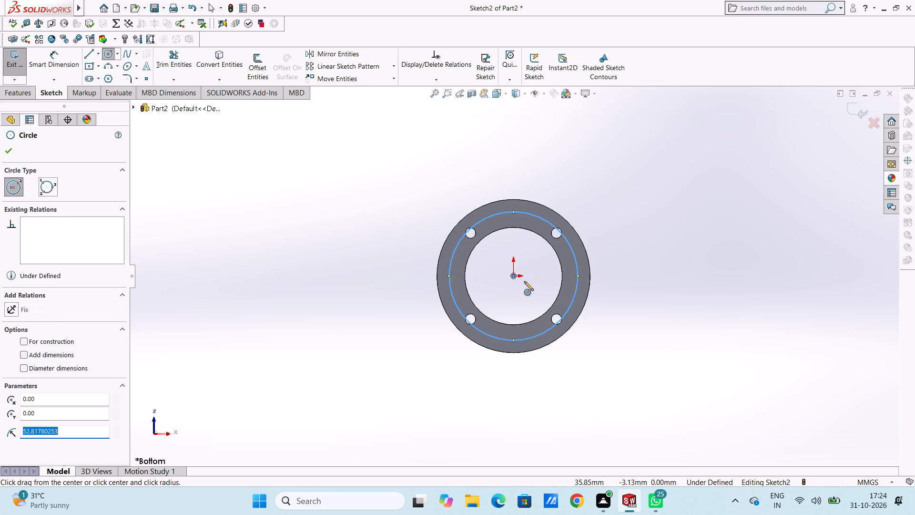
{"action": "left_click", "coordinate": [15, 146]}
{"action": "left_click", "coordinate": [232, 215]}
Dimension the new bottom-face circle with a diameter of 112 mm.
{"action": "left_click", "coordinate": [67, 68]}
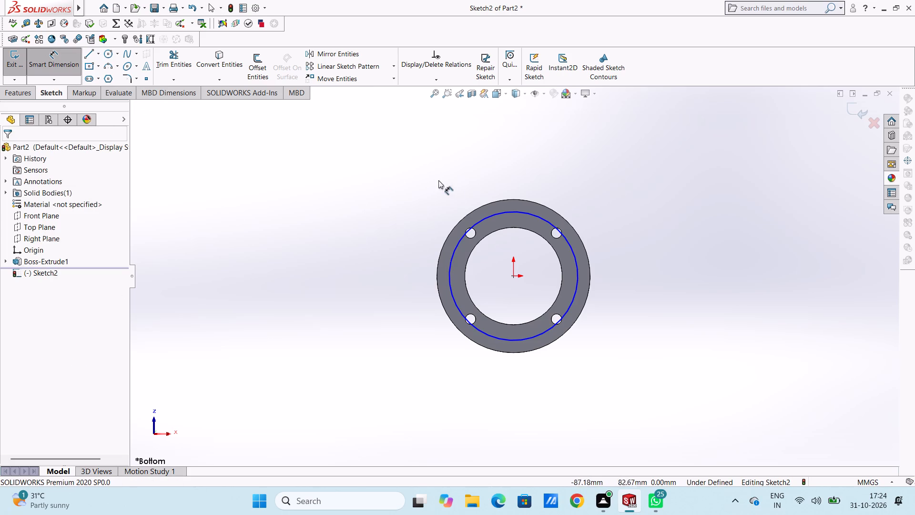
{"action": "left_click", "coordinate": [484, 222]}
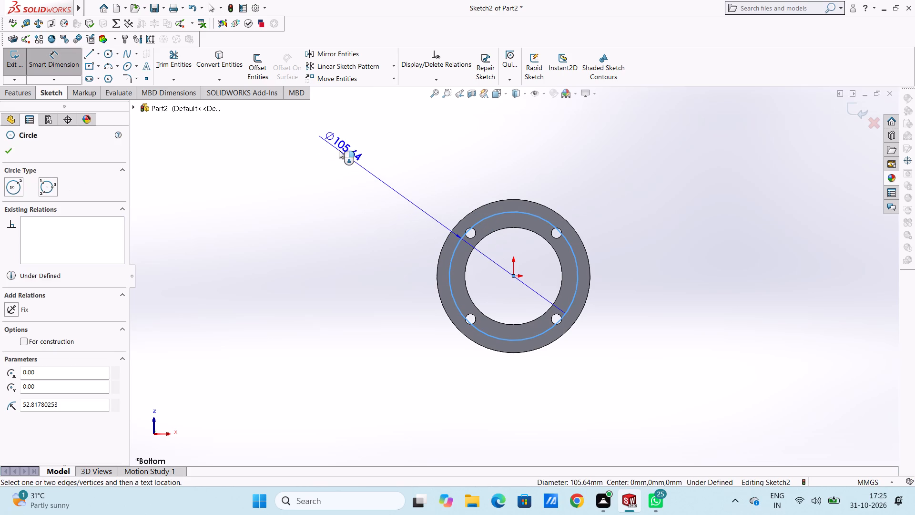
{"action": "left_click", "coordinate": [339, 150]}
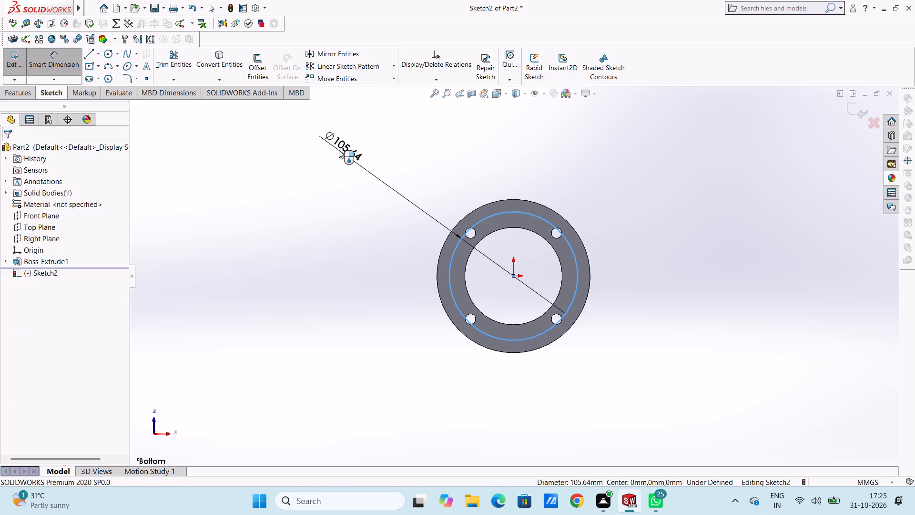
{"action": "type", "text": "112"}
{"action": "key", "text": "Return"}
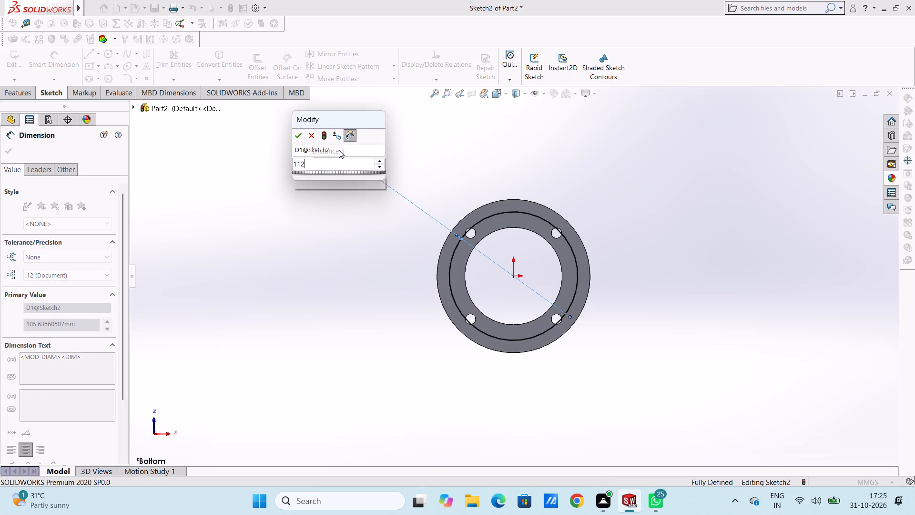
{"action": "left_click", "coordinate": [348, 219]}
Extrude the 112 mm circle away from the flange's bottom face as a merged blind boss, with a depth of 140-28 mm.
{"action": "scroll", "coordinate": [421, 190], "scroll_direction": "up", "scroll_amount": 2}
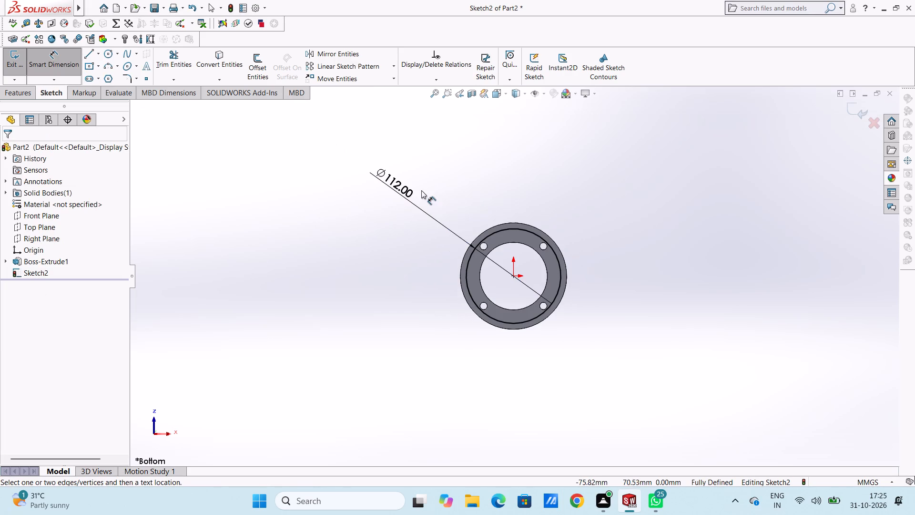
{"action": "middle_click_drag", "start_coordinate": [441, 191], "coordinate": [428, 345]}
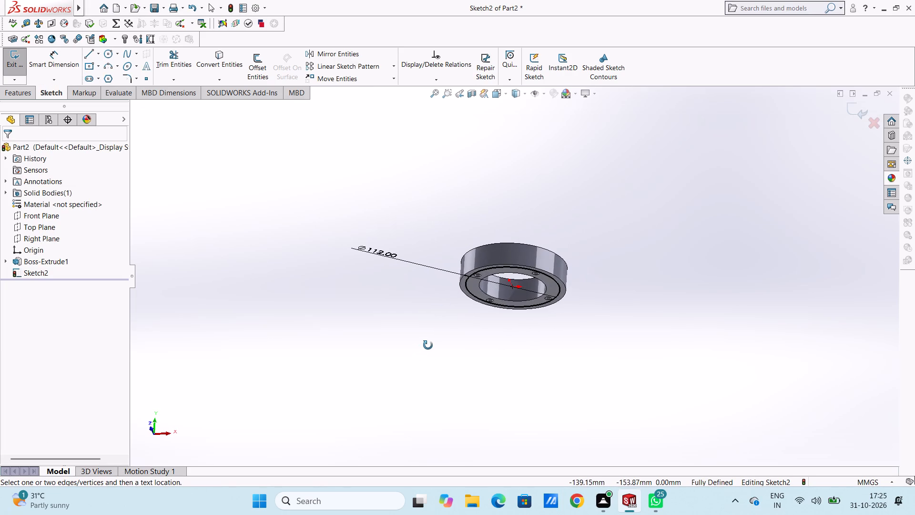
{"action": "middle_click_drag", "start_coordinate": [428, 345], "coordinate": [428, 345]}
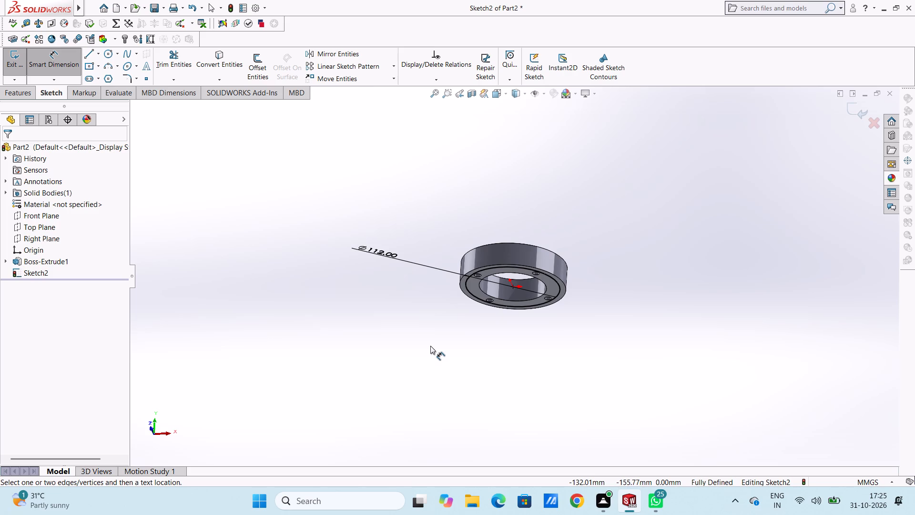
{"action": "left_click", "coordinate": [44, 62]}
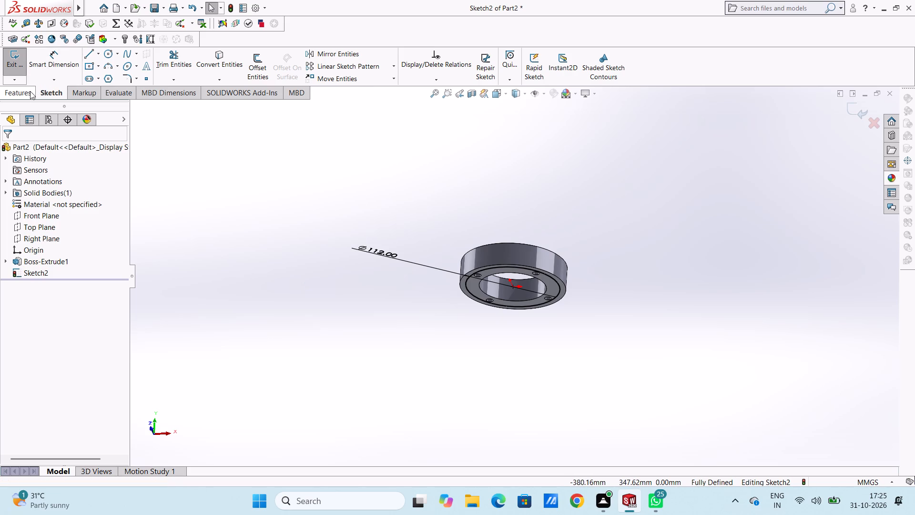
{"action": "left_click", "coordinate": [30, 91]}
{"action": "left_click", "coordinate": [29, 62]}
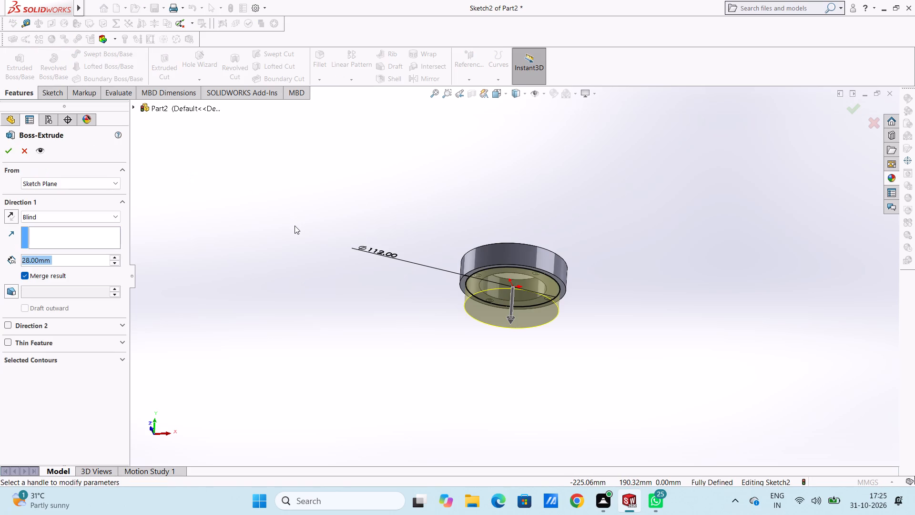
{"action": "type", "text": "140"}
{"action": "key", "text": "Return"}
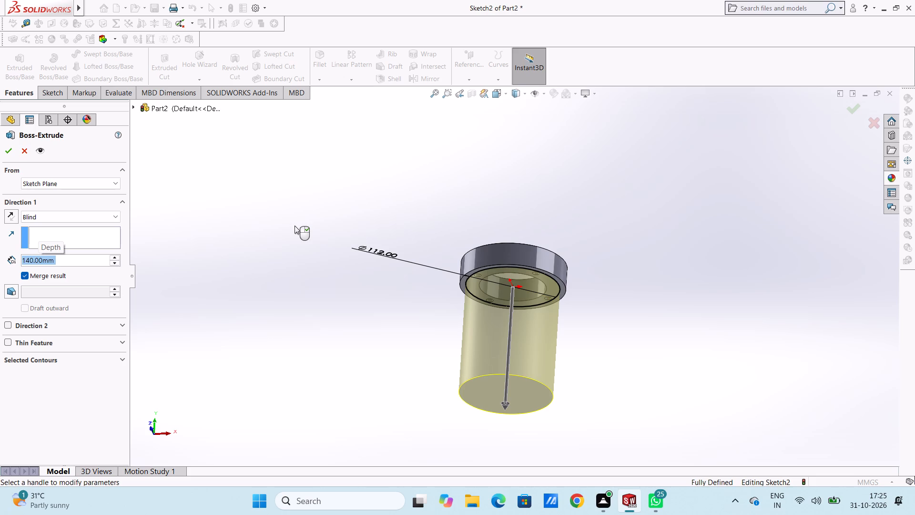
{"action": "type", "text": "140"}
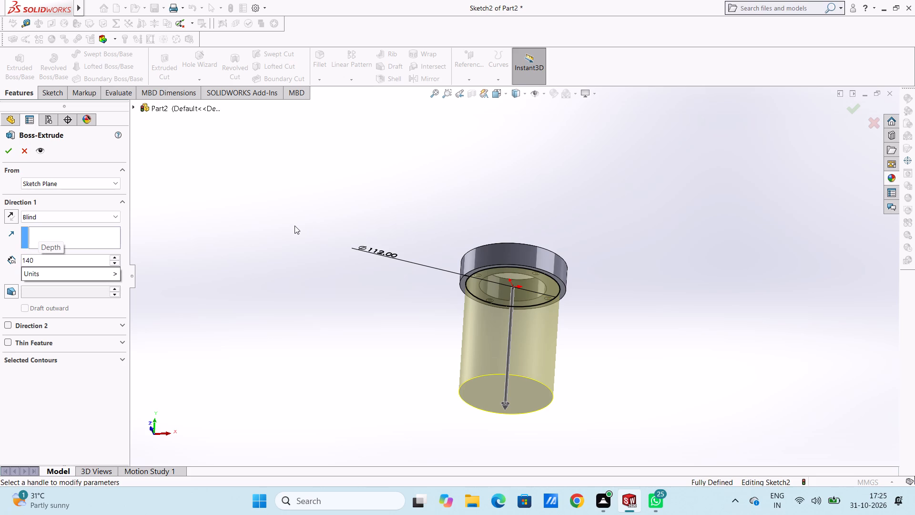
{"action": "key", "text": "minus"}
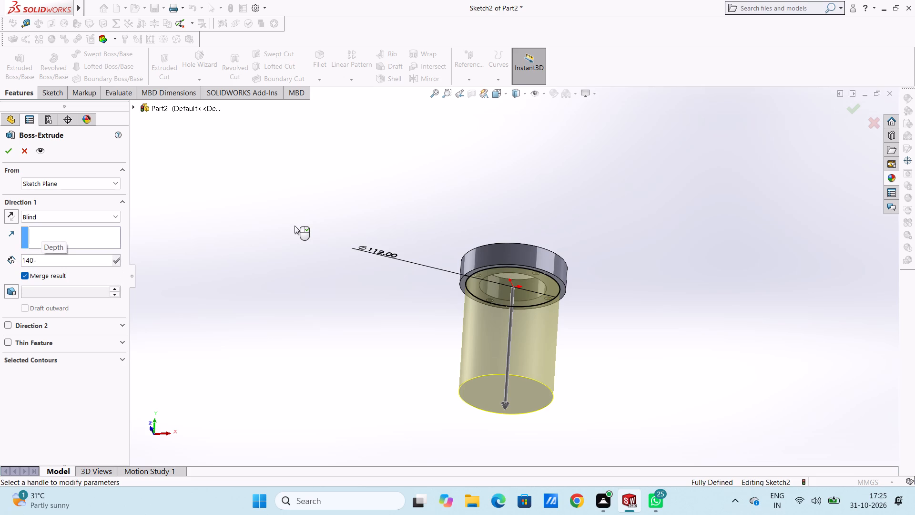
{"action": "type", "text": "28"}
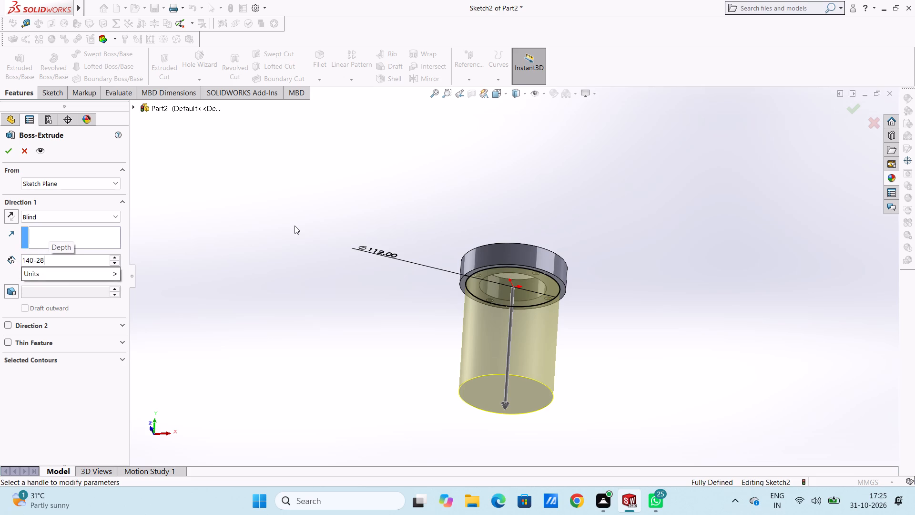
{"action": "key", "text": "Return"}
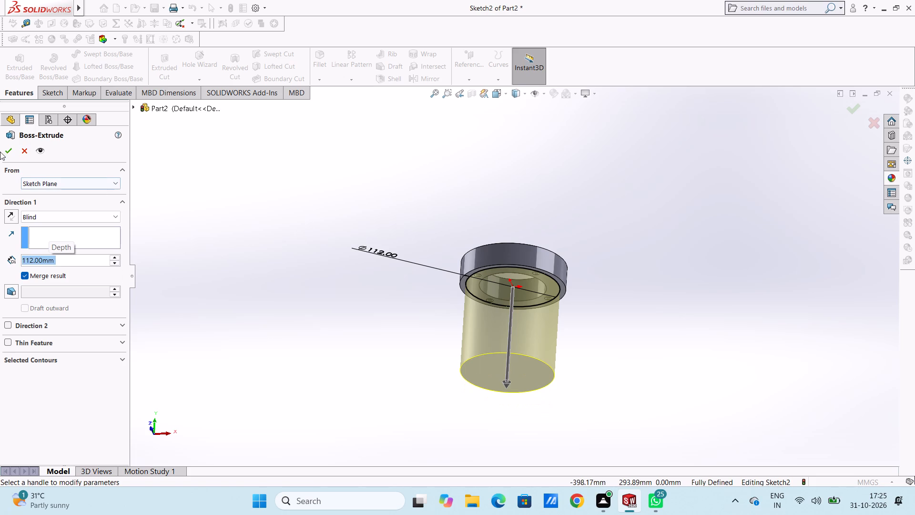
{"action": "left_click", "coordinate": [4, 153]}
{"action": "left_click", "coordinate": [278, 204]}
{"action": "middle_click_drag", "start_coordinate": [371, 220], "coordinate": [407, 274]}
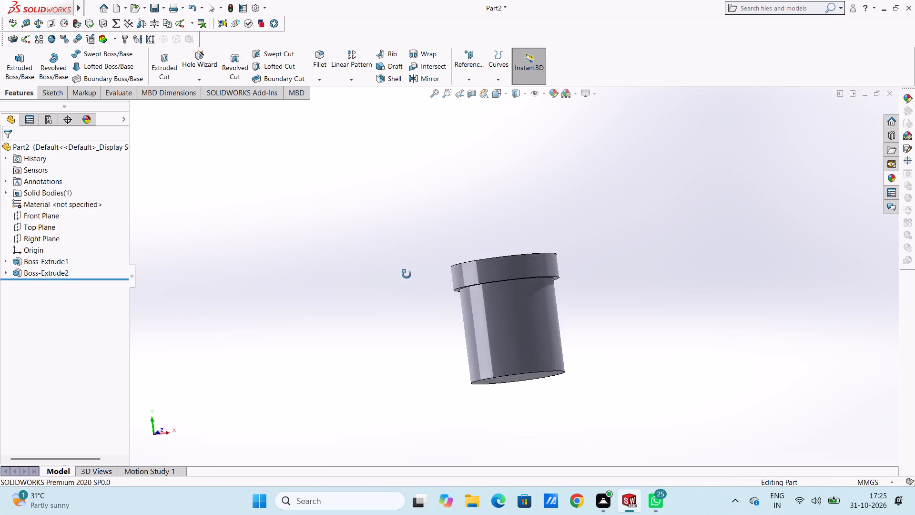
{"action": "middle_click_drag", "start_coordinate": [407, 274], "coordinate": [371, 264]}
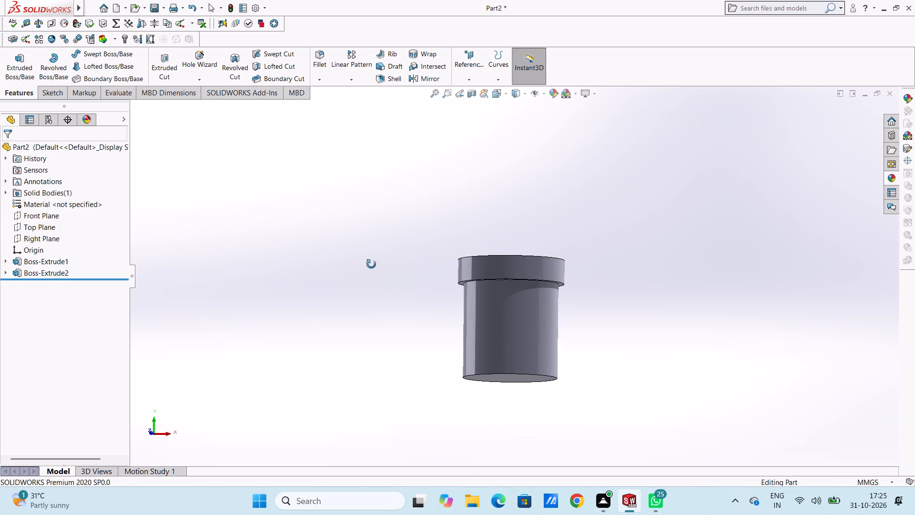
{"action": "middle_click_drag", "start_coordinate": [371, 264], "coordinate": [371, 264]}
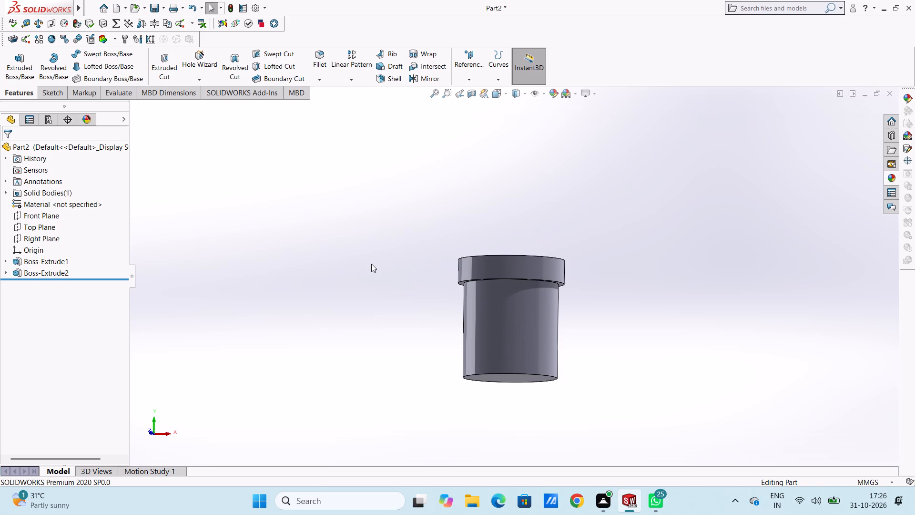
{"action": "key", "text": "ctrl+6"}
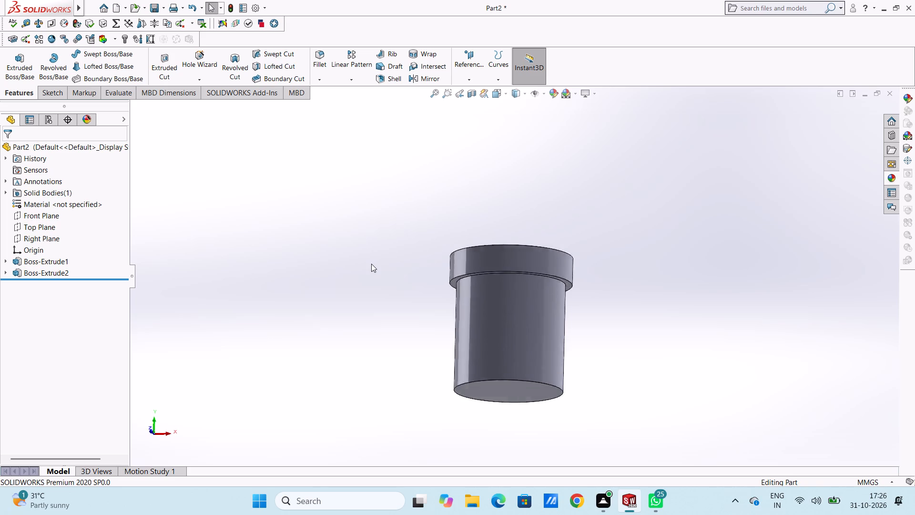
Examine the flanged body from below, from the side, and in the bottom and isometric views.
{"action": "scroll", "coordinate": [374, 236], "scroll_direction": "up", "scroll_amount": 3}
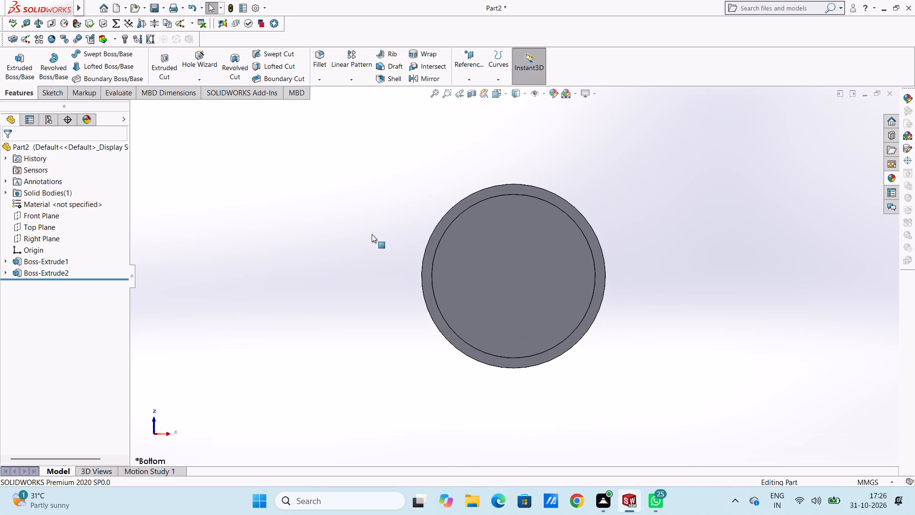
{"action": "middle_click_drag", "start_coordinate": [376, 272], "coordinate": [377, 371]}
{"action": "middle_click_drag", "start_coordinate": [394, 214], "coordinate": [376, 329]}
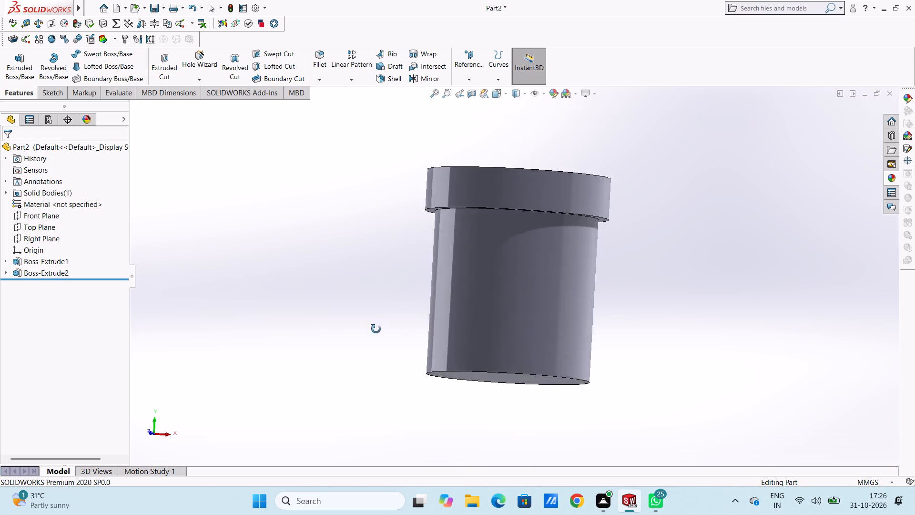
{"action": "middle_click_drag", "start_coordinate": [376, 329], "coordinate": [361, 360]}
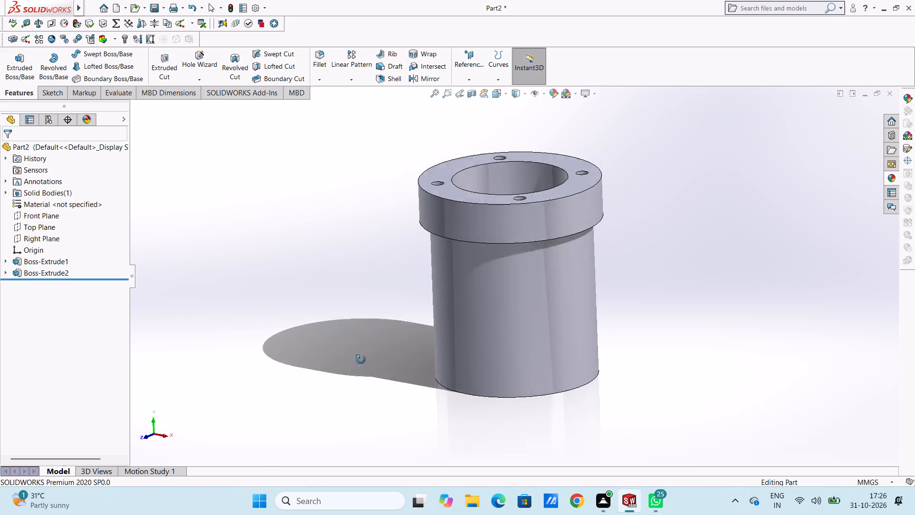
{"action": "middle_click_drag", "start_coordinate": [361, 360], "coordinate": [369, 291]}
{"action": "middle_click_drag", "start_coordinate": [376, 365], "coordinate": [376, 347]}
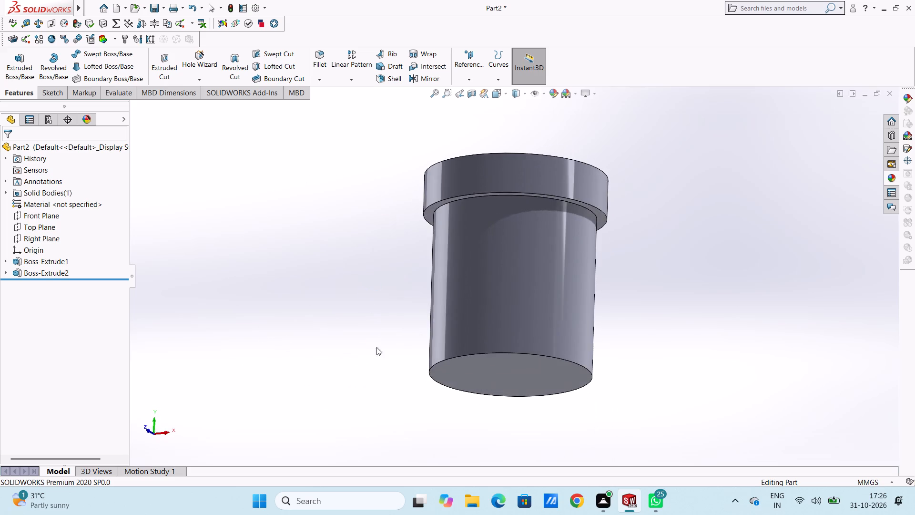
{"action": "middle_click_drag", "start_coordinate": [376, 347], "coordinate": [376, 272]}
{"action": "middle_click_drag", "start_coordinate": [378, 362], "coordinate": [385, 239]}
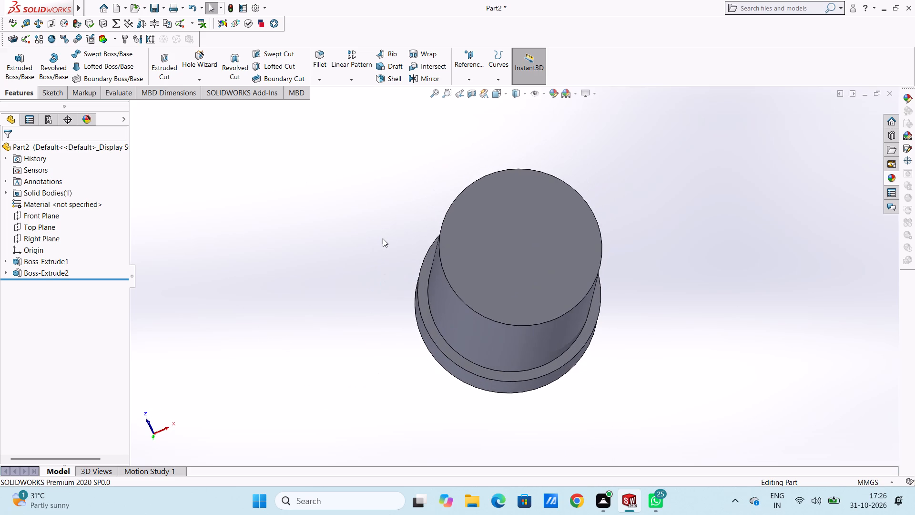
{"action": "key", "text": "ctrl+6"}
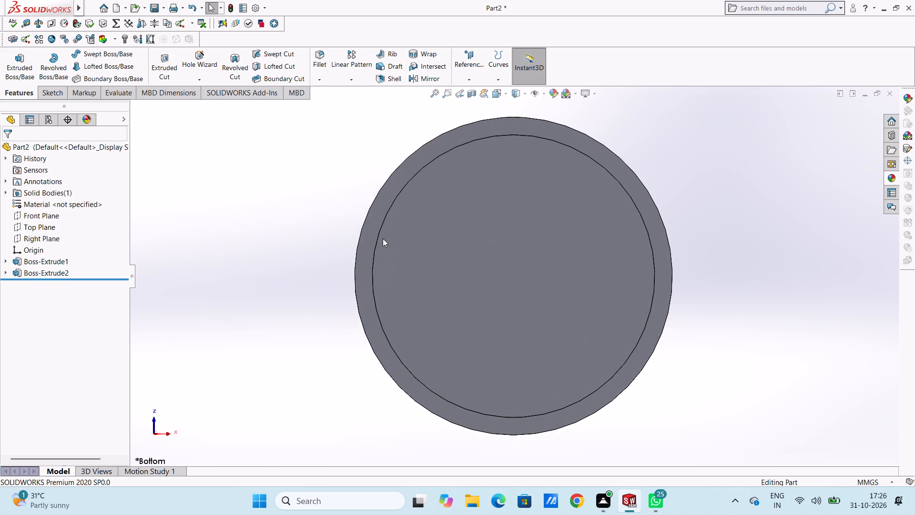
{"action": "key", "text": "ctrl+7"}
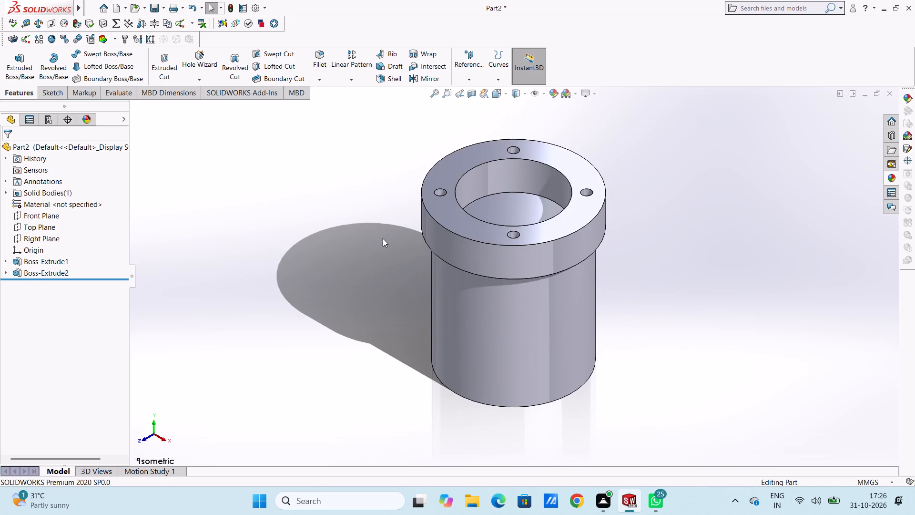
On the cylindrical body's bottom end face, sketch two concentric circles centred on the origin with radii of about 24 mm and 12 mm.
{"action": "key", "text": "ctrl+6"}
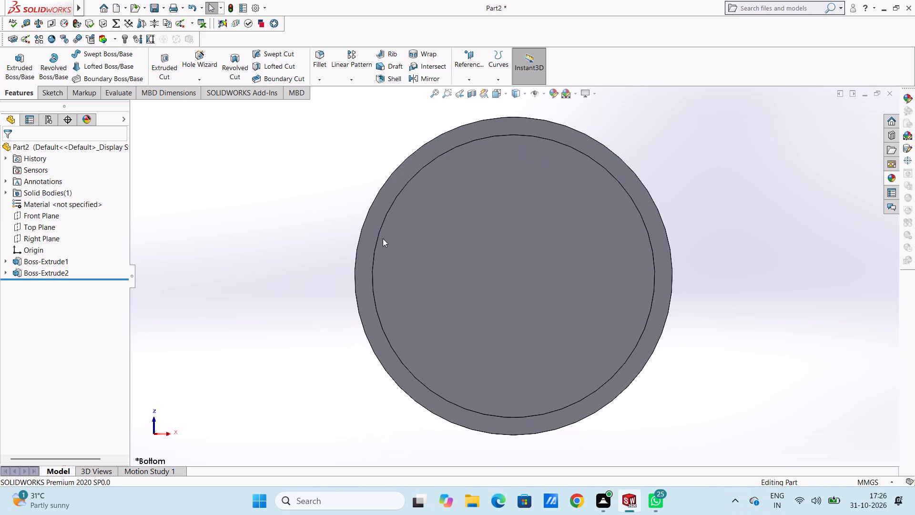
{"action": "left_click", "coordinate": [456, 252]}
{"action": "left_click", "coordinate": [498, 225]}
{"action": "left_click", "coordinate": [265, 271]}
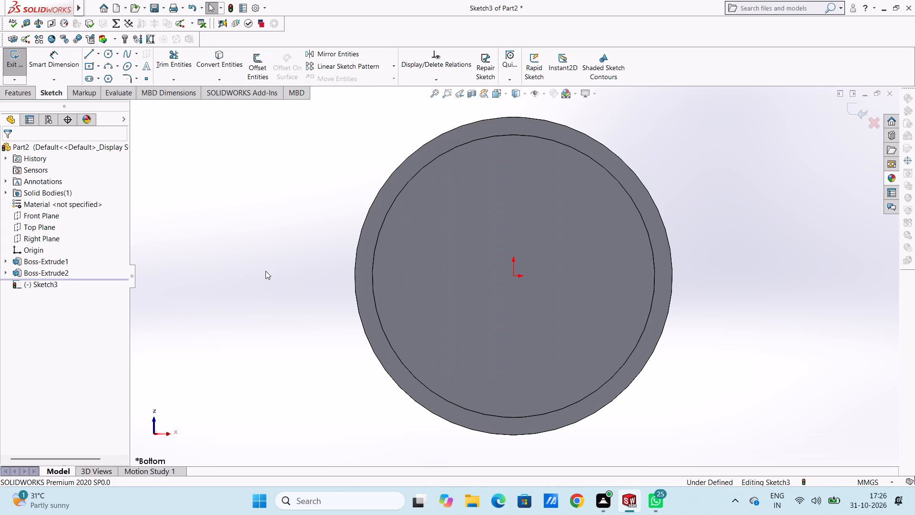
{"action": "scroll", "coordinate": [265, 271], "scroll_direction": "up", "scroll_amount": 3}
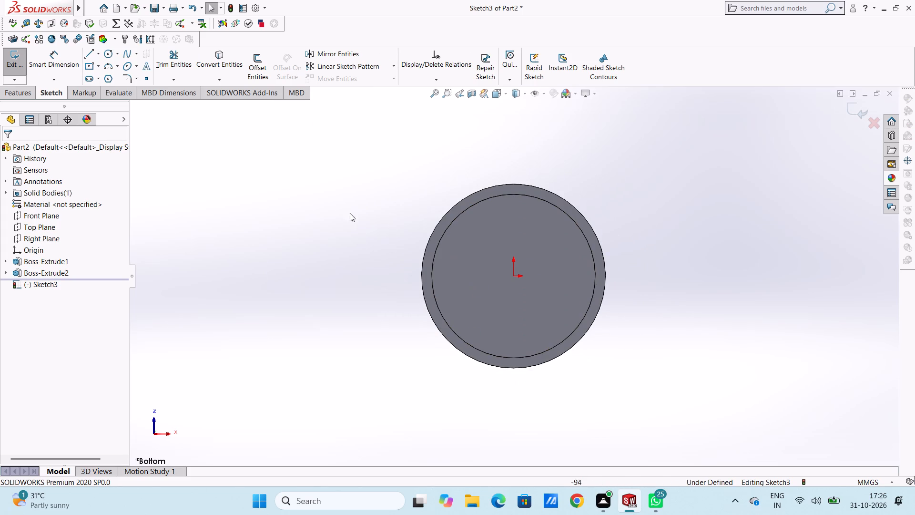
{"action": "left_click", "coordinate": [107, 50]}
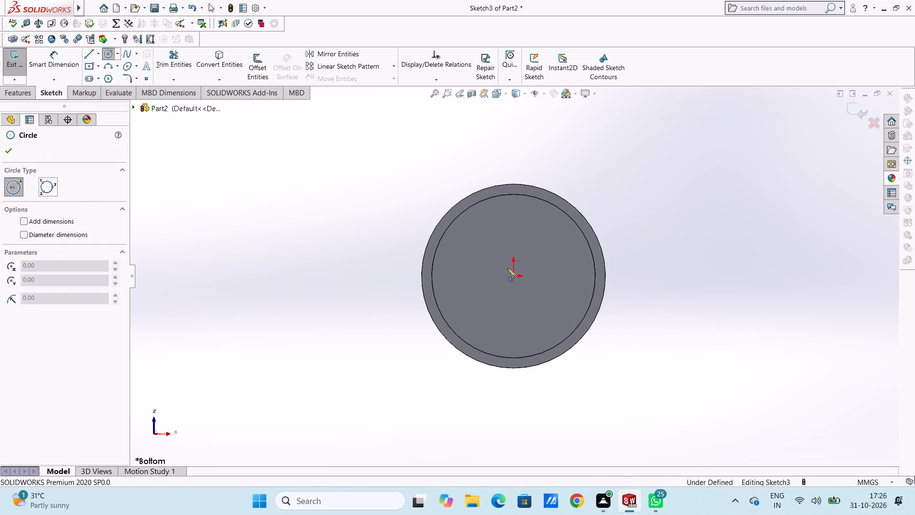
{"action": "left_click", "coordinate": [513, 276]}
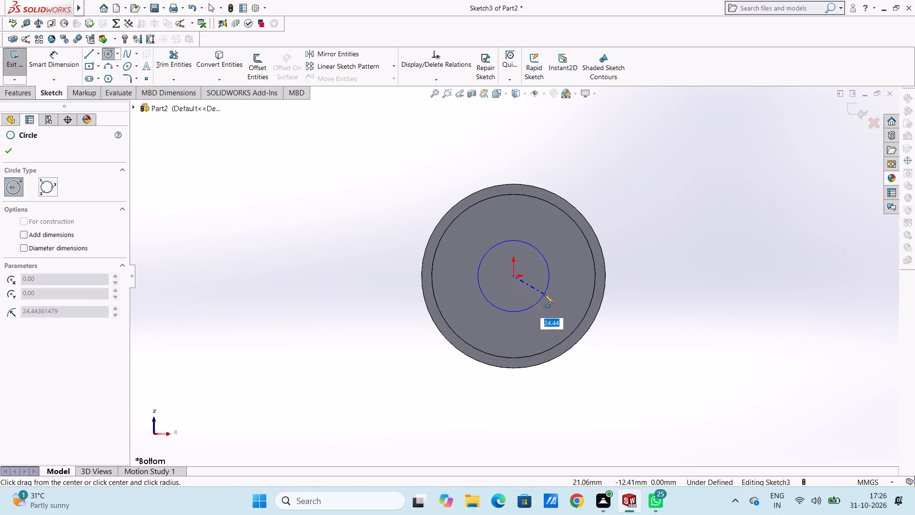
{"action": "left_click", "coordinate": [544, 294]}
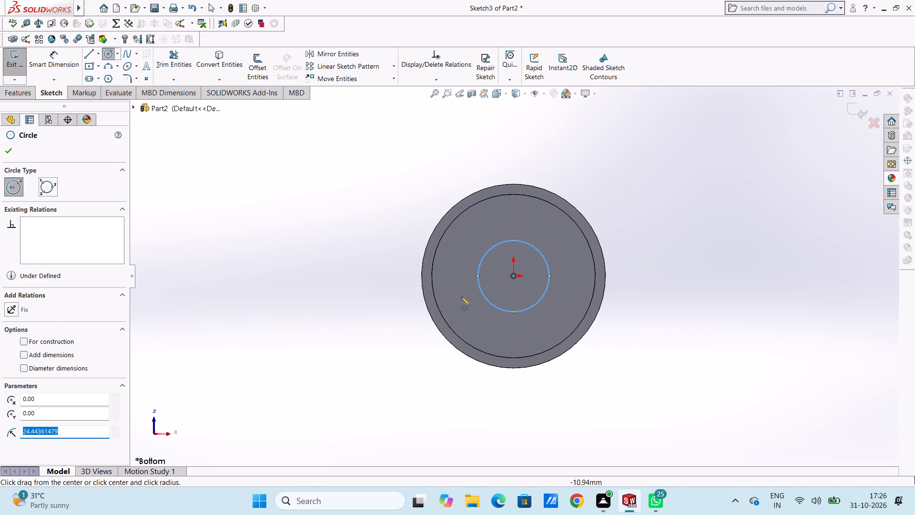
{"action": "scroll", "coordinate": [574, 289], "scroll_direction": "down", "scroll_amount": 1}
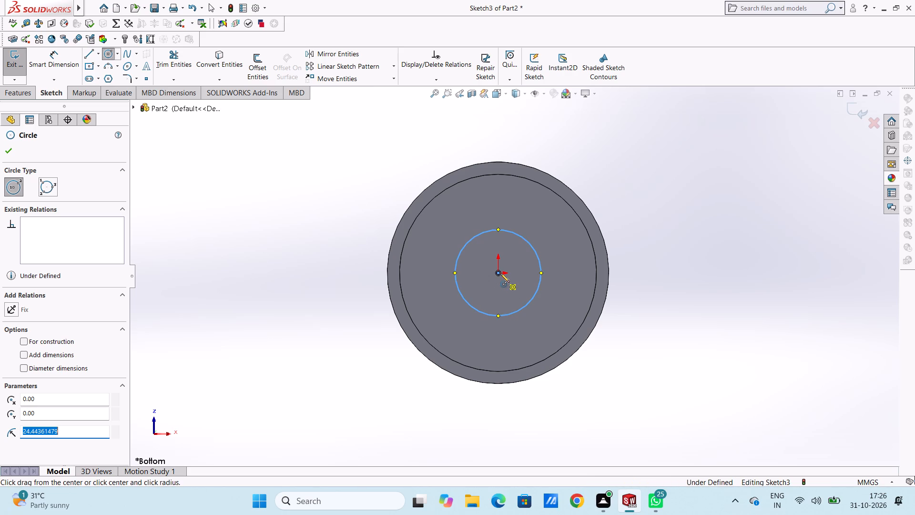
{"action": "left_click", "coordinate": [496, 272]}
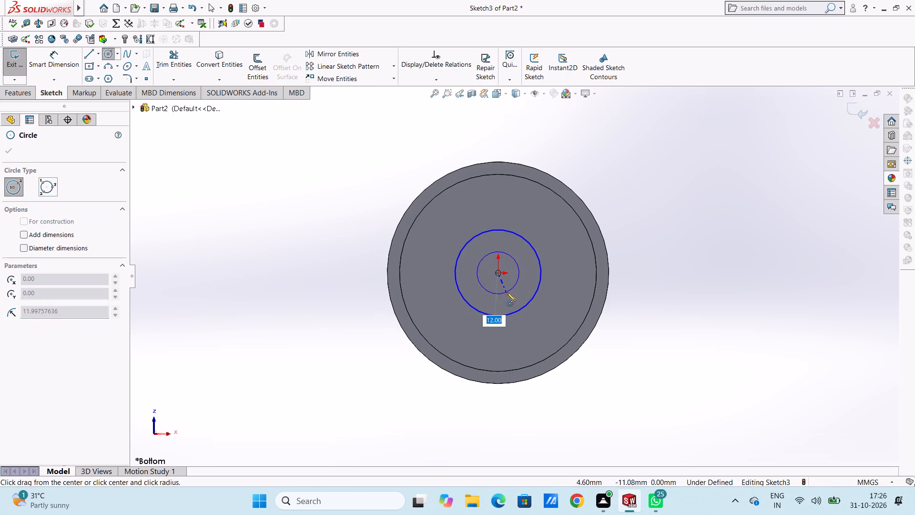
{"action": "left_click", "coordinate": [507, 292]}
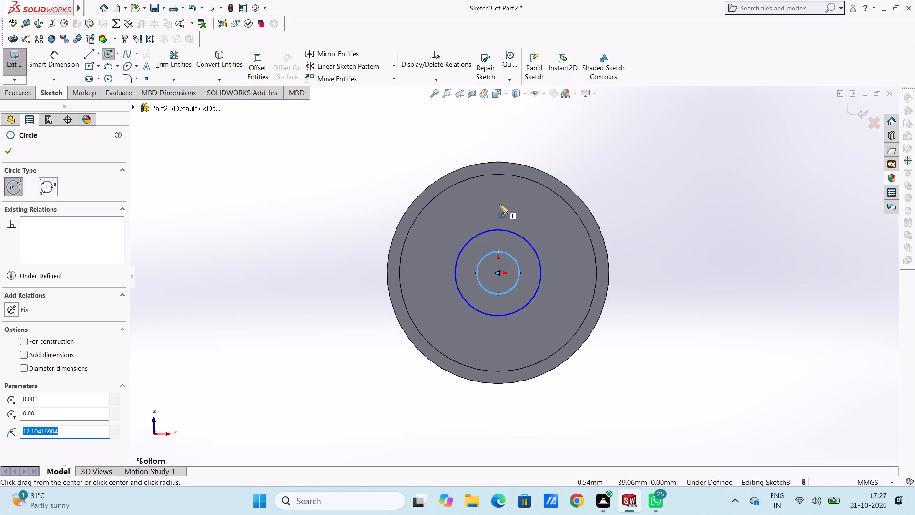
Sketch two circles of 14 mm radius vertically in line with the origin, about 39 mm above and 40 mm below it.
{"action": "left_click", "coordinate": [499, 204]}
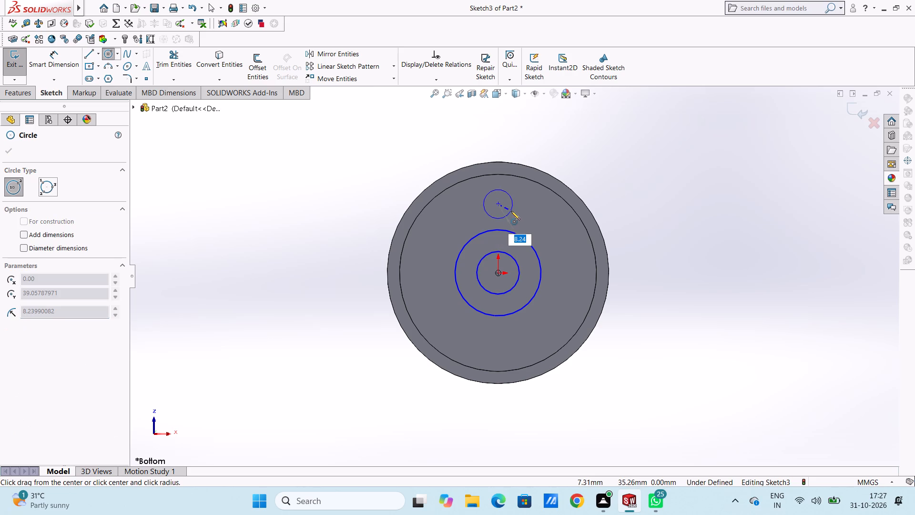
{"action": "type", "text": "14"}
{"action": "key", "text": "Return"}
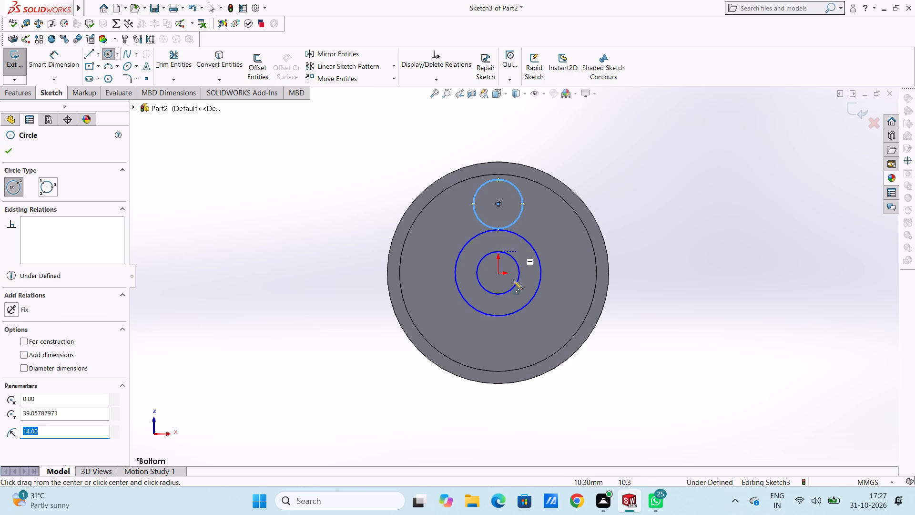
{"action": "left_click", "coordinate": [499, 344]}
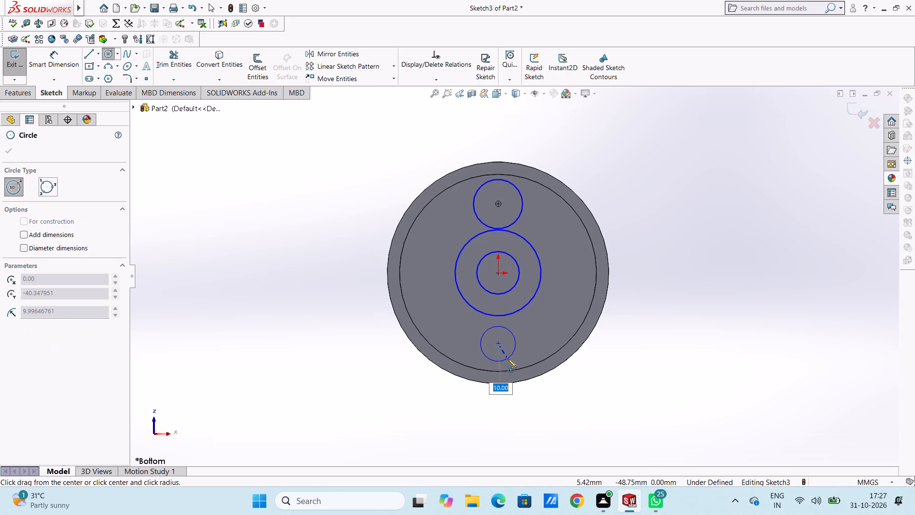
{"action": "type", "text": "14"}
{"action": "key", "text": "Return"}
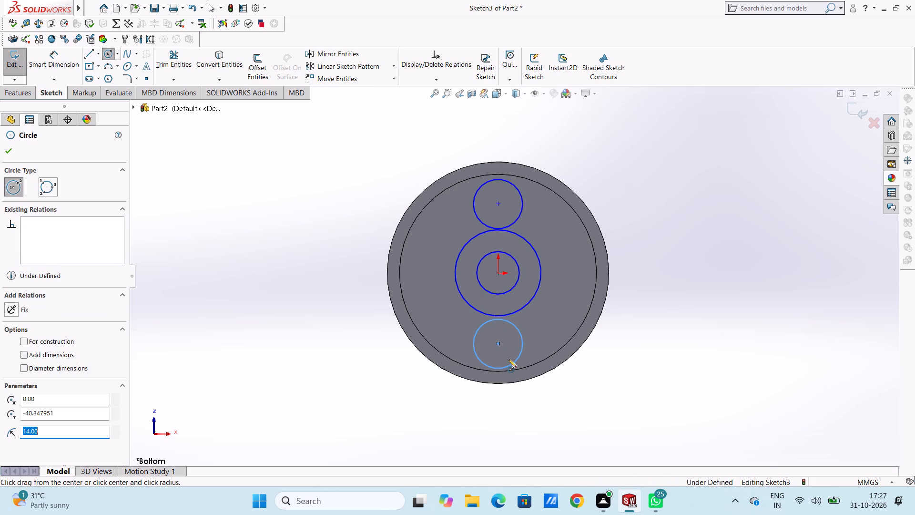
{"action": "scroll", "coordinate": [503, 324], "scroll_direction": "up", "scroll_amount": 1}
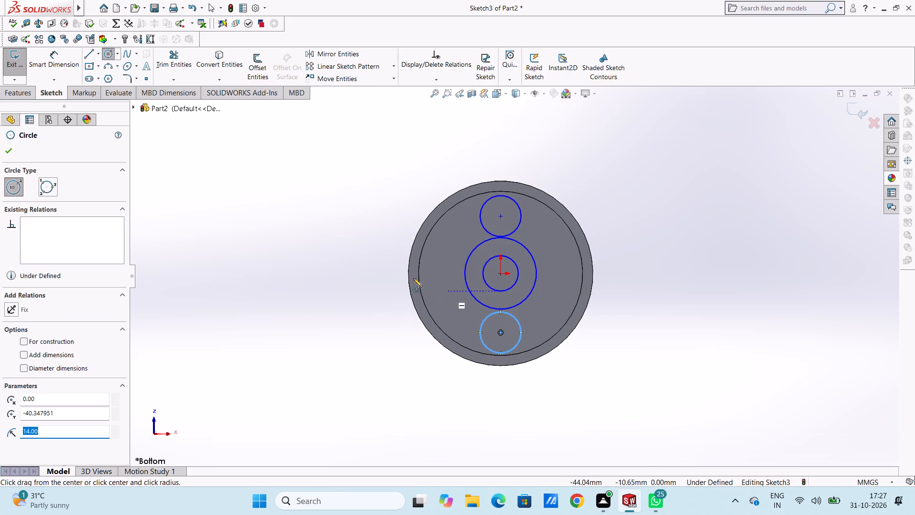
{"action": "left_click", "coordinate": [7, 153]}
{"action": "left_click", "coordinate": [229, 213]}
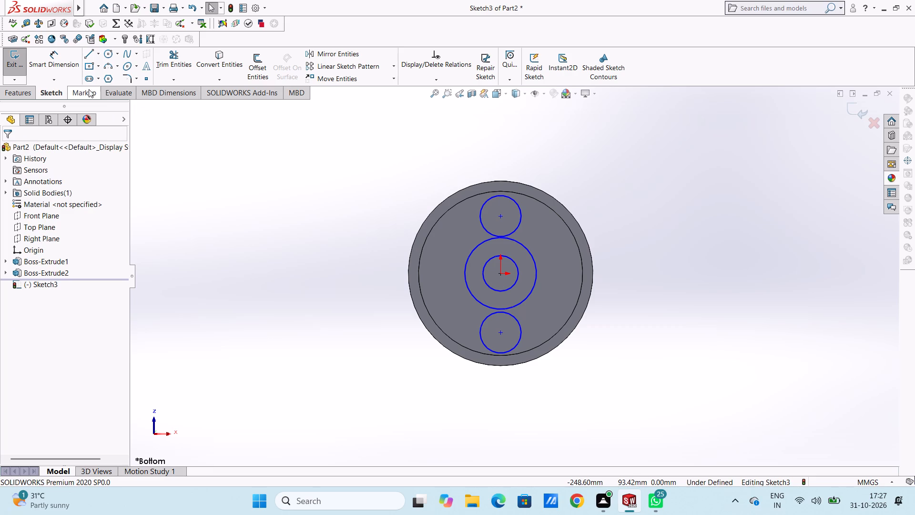
Dimension the centres of the upper and lower circles at 35 mm each from the origin.
{"action": "left_click", "coordinate": [73, 62]}
{"action": "left_click", "coordinate": [500, 215]}
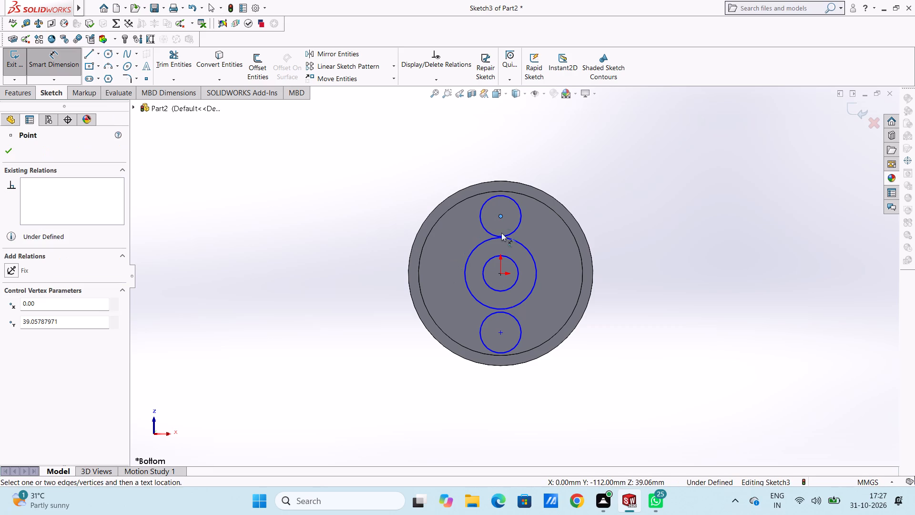
{"action": "left_click", "coordinate": [502, 275]}
{"action": "left_click", "coordinate": [222, 251]}
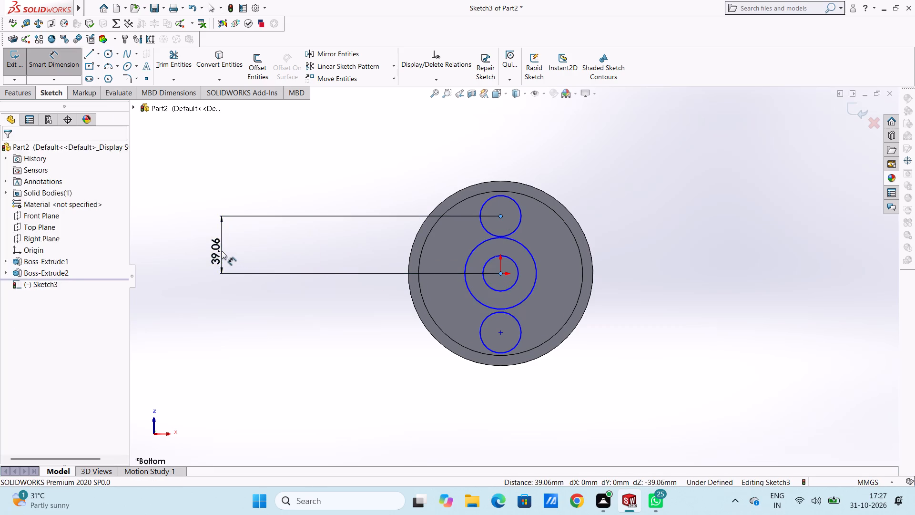
{"action": "type", "text": "35"}
{"action": "key", "text": "Return"}
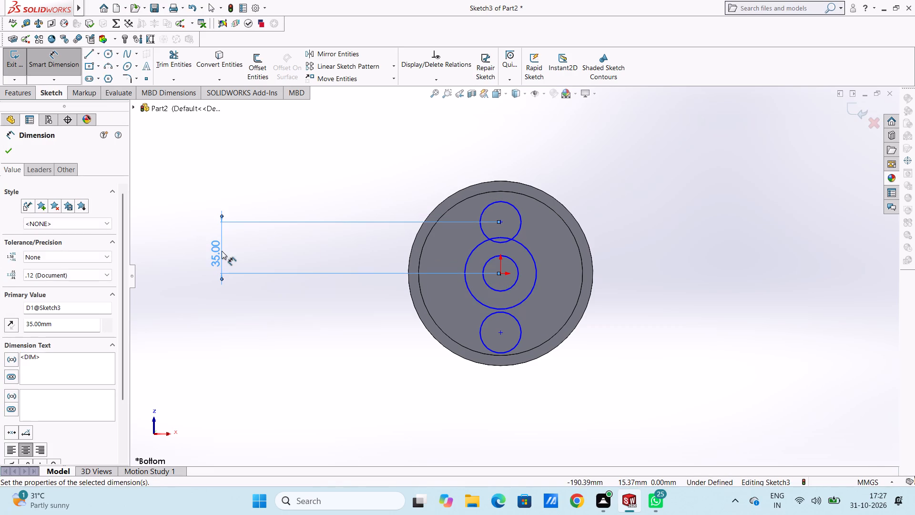
{"action": "left_click", "coordinate": [283, 185]}
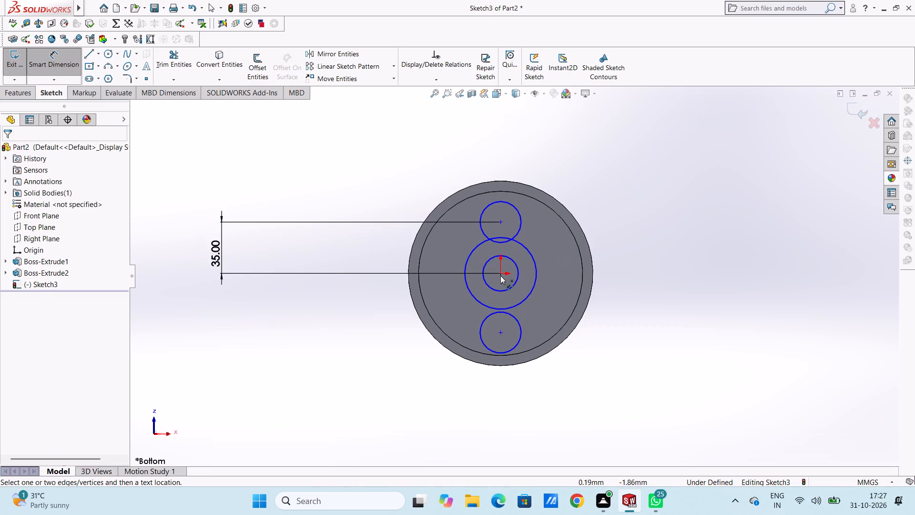
{"action": "left_click", "coordinate": [500, 276]}
{"action": "left_click", "coordinate": [499, 333]}
{"action": "left_click", "coordinate": [824, 314]}
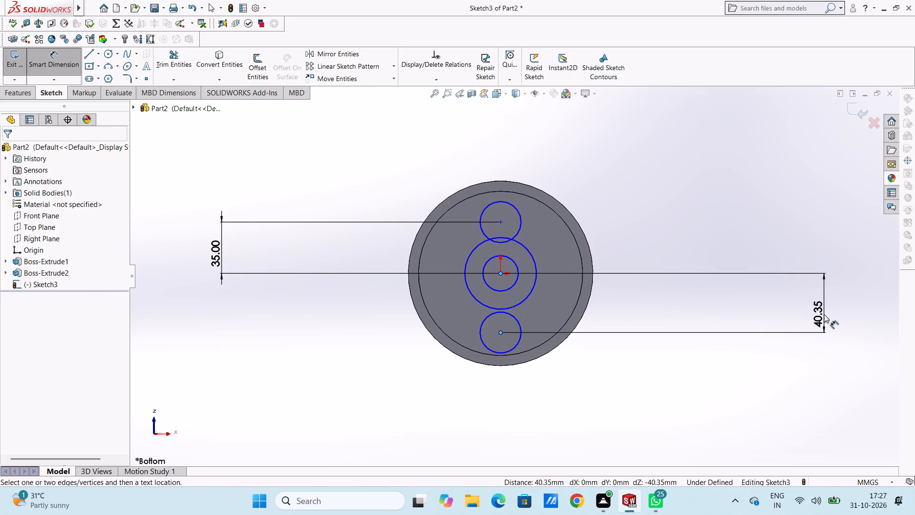
{"action": "type", "text": "35"}
{"action": "key", "text": "Return"}
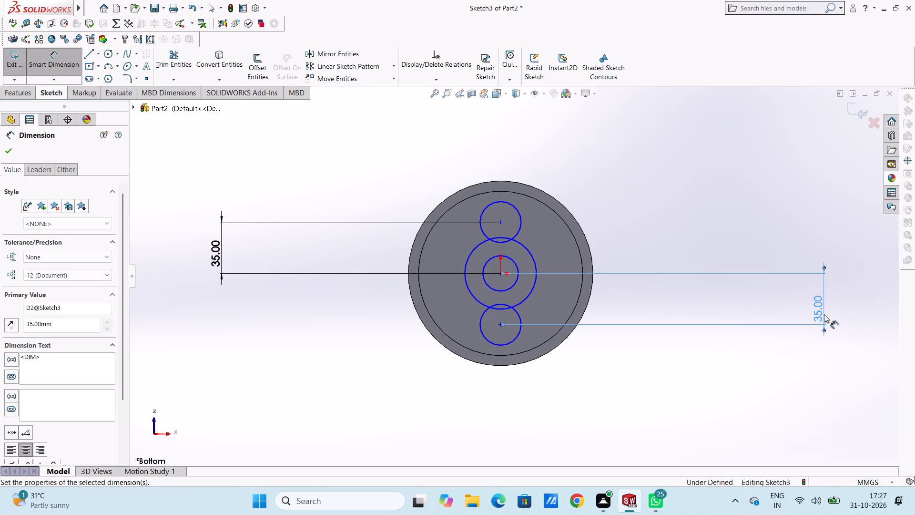
{"action": "left_click", "coordinate": [692, 198]}
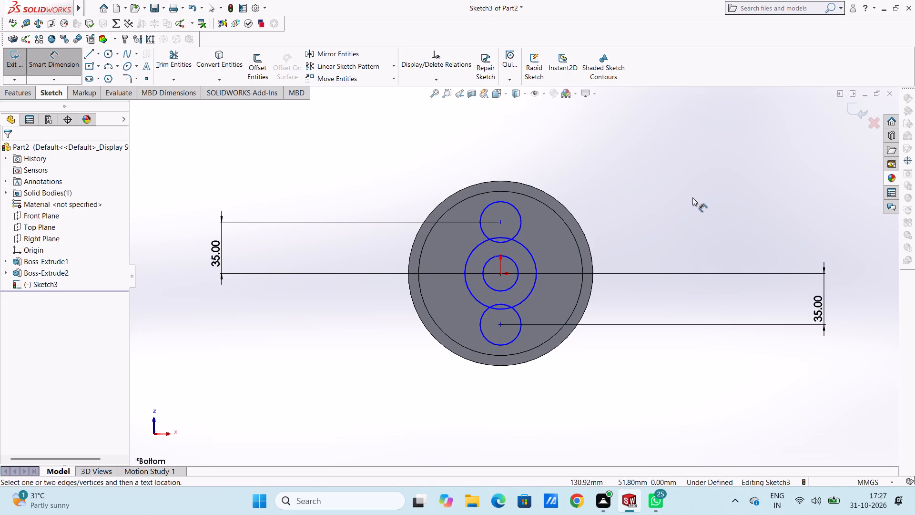
Dimension both the upper and lower circles with a diameter of 28 mm.
{"action": "left_click", "coordinate": [513, 206]}
{"action": "left_click", "coordinate": [709, 149]}
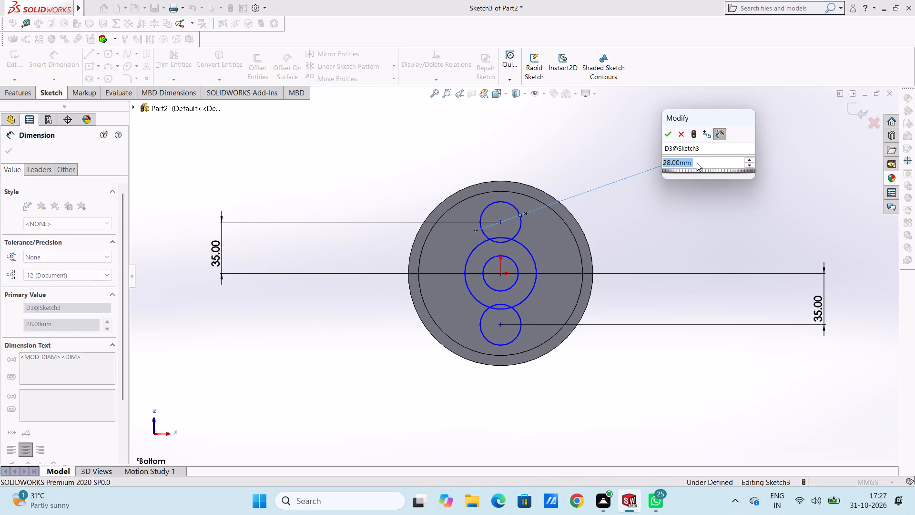
{"action": "left_click", "coordinate": [665, 134]}
{"action": "left_click", "coordinate": [587, 157]}
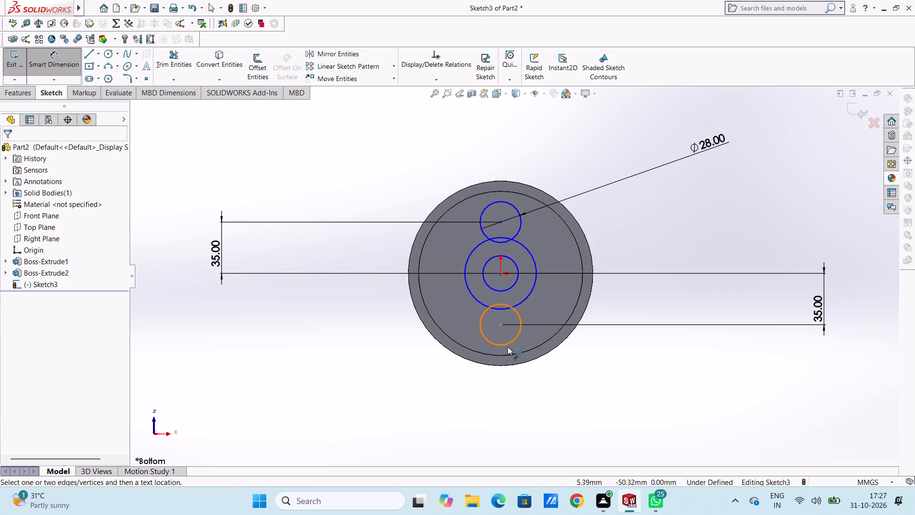
{"action": "left_click", "coordinate": [507, 347]}
{"action": "left_click", "coordinate": [264, 419]}
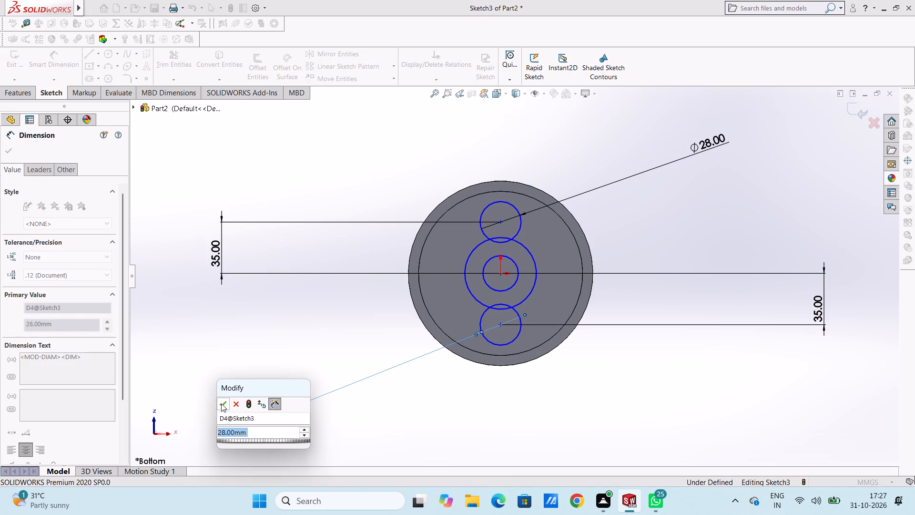
{"action": "left_click", "coordinate": [221, 403]}
{"action": "left_click", "coordinate": [224, 366]}
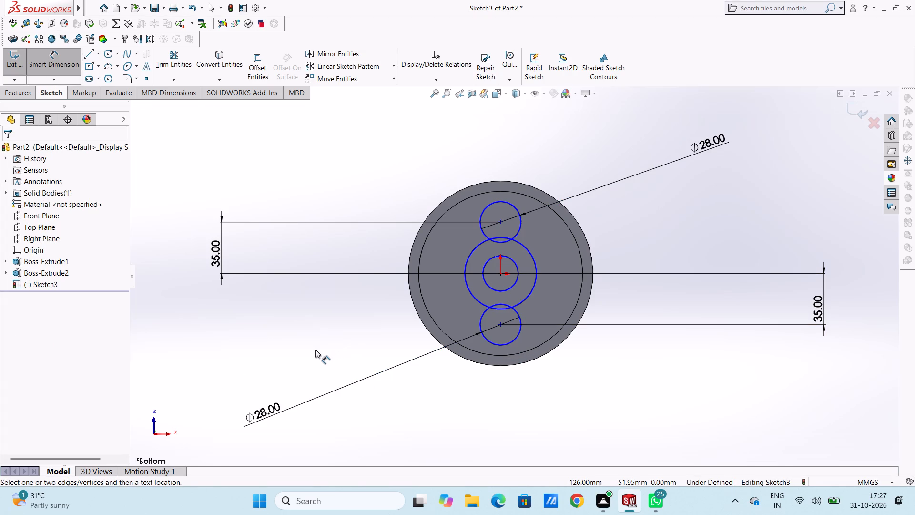
Sketch small circles of about 5.4 mm and 6.8 mm radius, concentric with the upper and lower 28 mm circles respectively.
{"action": "left_click", "coordinate": [108, 59]}
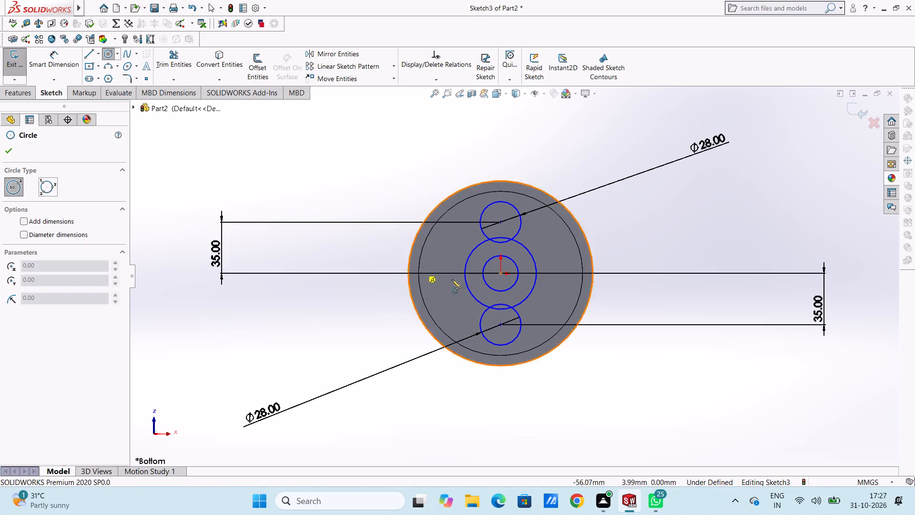
{"action": "scroll", "coordinate": [493, 254], "scroll_direction": "down", "scroll_amount": 3}
{"action": "left_click", "coordinate": [508, 205]}
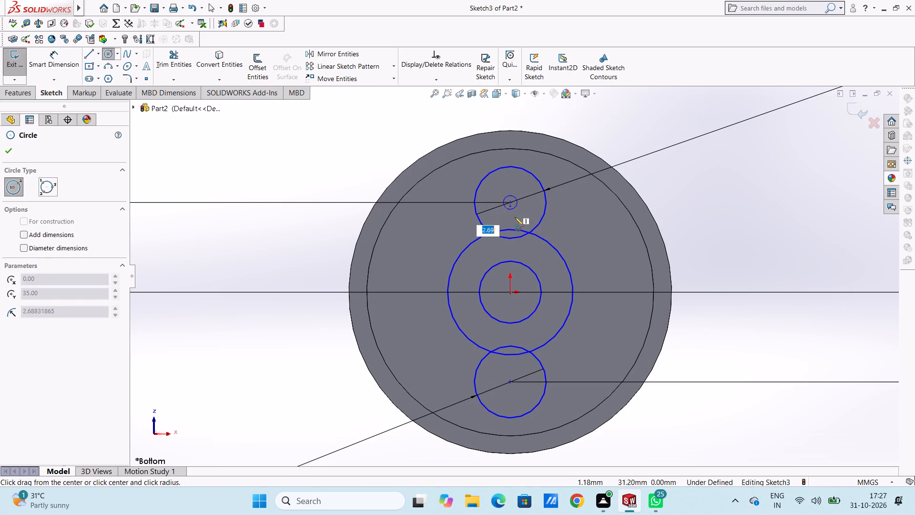
{"action": "left_click", "coordinate": [516, 215]}
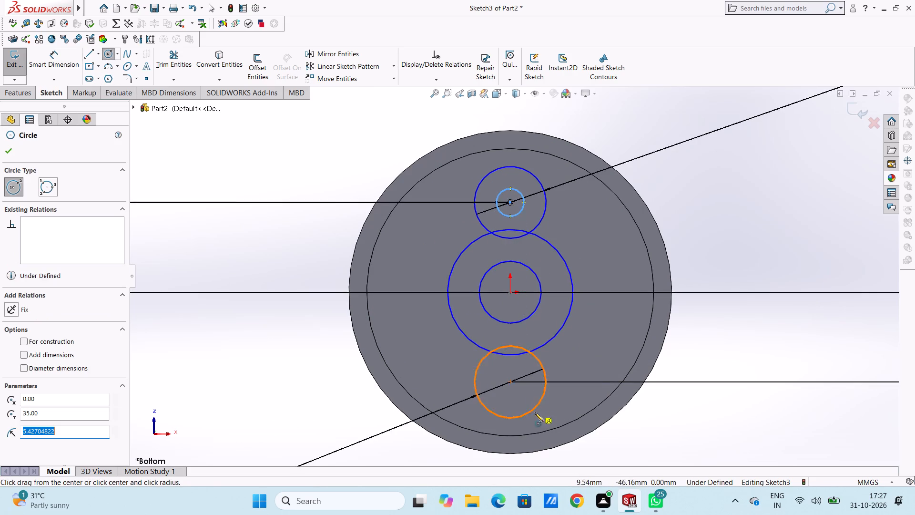
{"action": "left_click", "coordinate": [509, 382]}
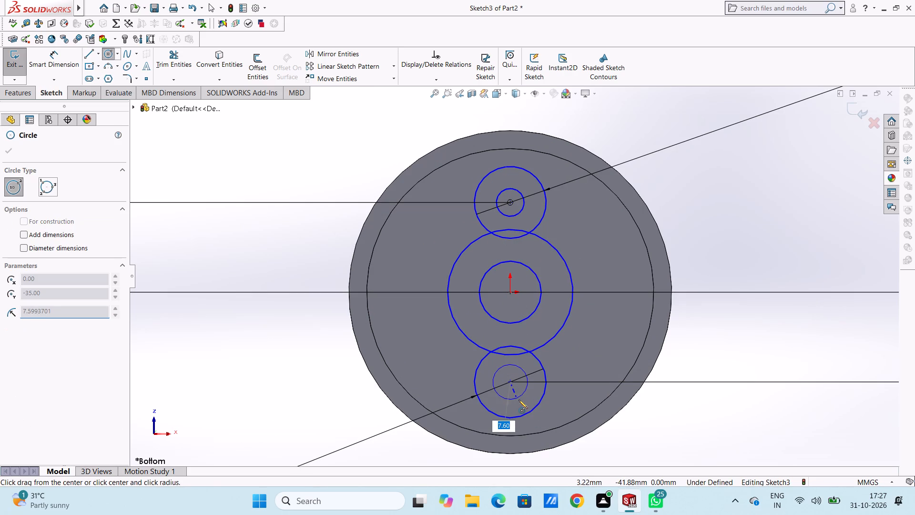
{"action": "left_click", "coordinate": [515, 399]}
{"action": "left_click", "coordinate": [16, 154]}
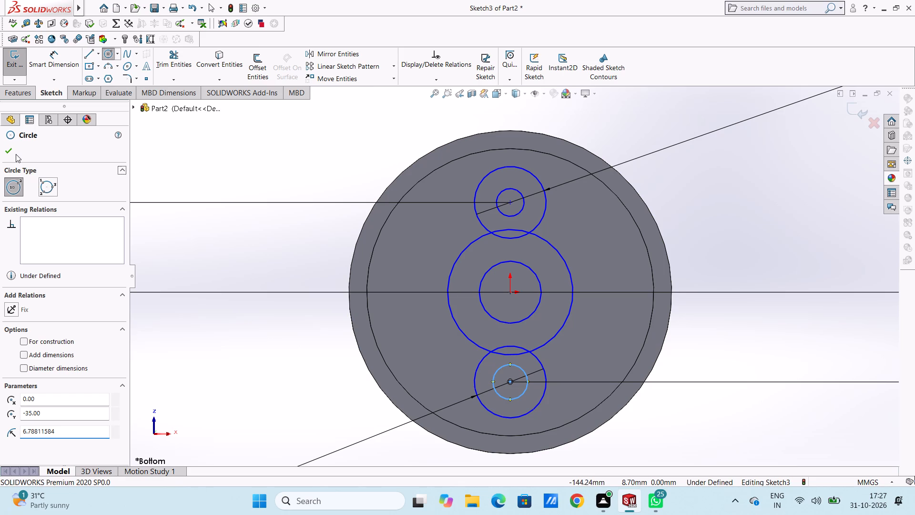
{"action": "left_click", "coordinate": [10, 153]}
{"action": "left_click", "coordinate": [212, 159]}
Dimension the small circles inside the upper and lower 28 mm circles with a diameter of 8.5 mm each.
{"action": "scroll", "coordinate": [404, 216], "scroll_direction": "up", "scroll_amount": 3}
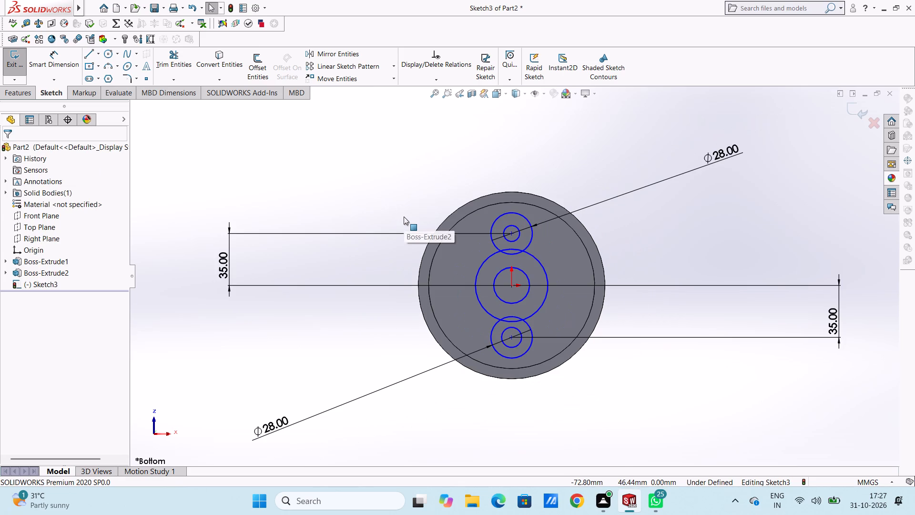
{"action": "scroll", "coordinate": [492, 291], "scroll_direction": "up", "scroll_amount": 2}
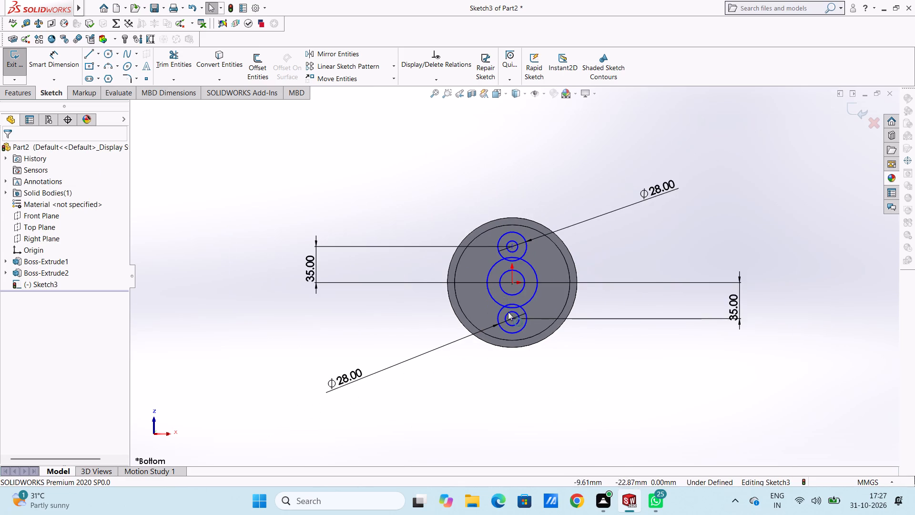
{"action": "scroll", "coordinate": [525, 334], "scroll_direction": "down", "scroll_amount": 2}
{"action": "scroll", "coordinate": [516, 185], "scroll_direction": "down", "scroll_amount": 2}
{"action": "left_click", "coordinate": [56, 66]}
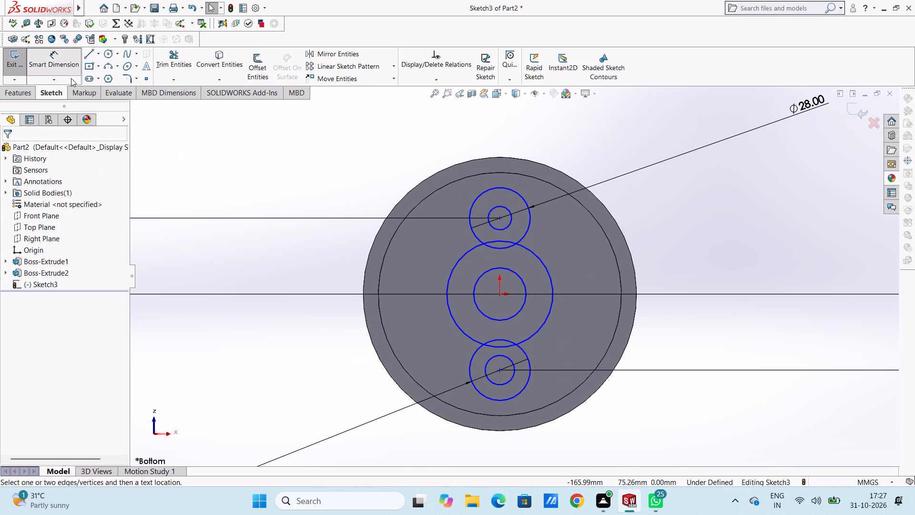
{"action": "left_click", "coordinate": [498, 207]}
{"action": "left_click", "coordinate": [687, 207]}
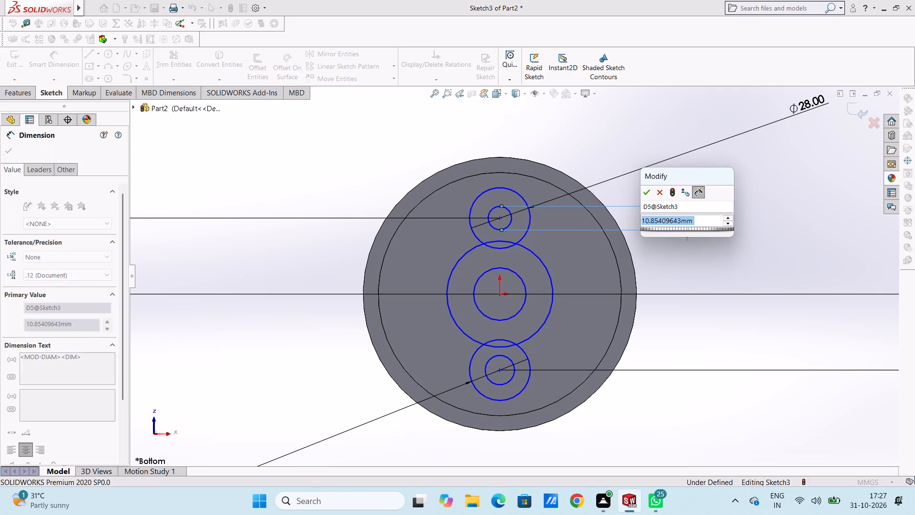
{"action": "type", "text": "8.5"}
{"action": "key", "text": "Return"}
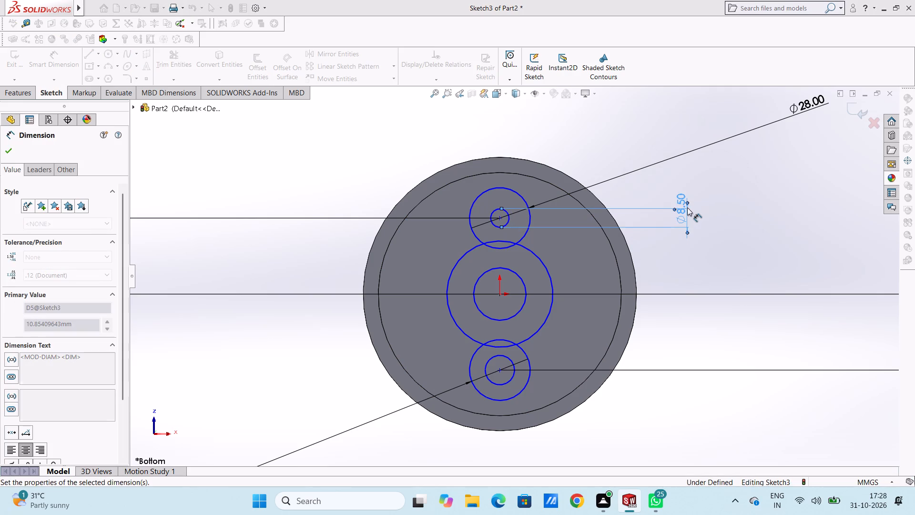
{"action": "left_click", "coordinate": [711, 236]}
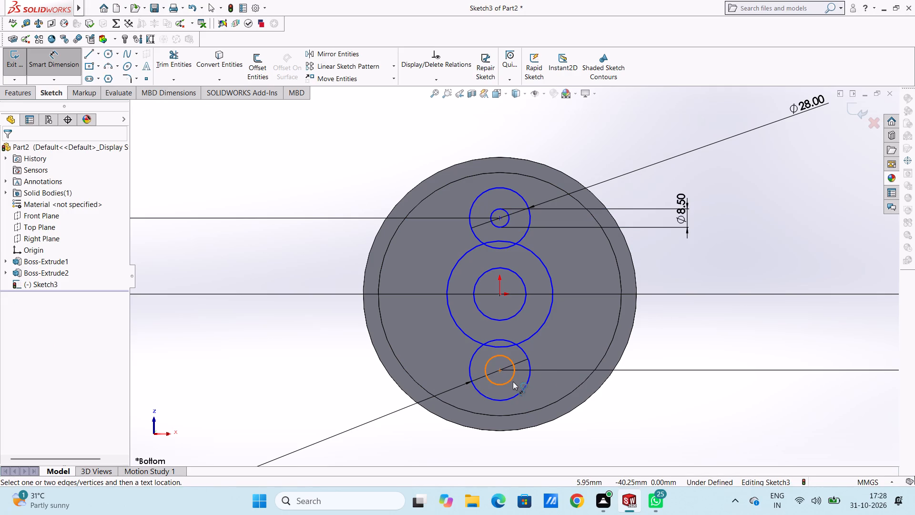
{"action": "left_click", "coordinate": [511, 382]}
{"action": "left_click", "coordinate": [711, 430]}
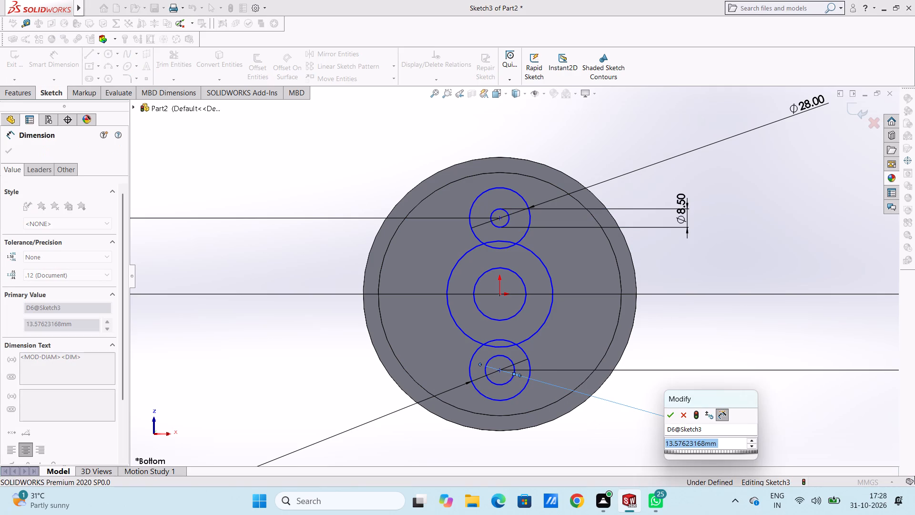
{"action": "type", "text": "8.5"}
{"action": "key", "text": "Return"}
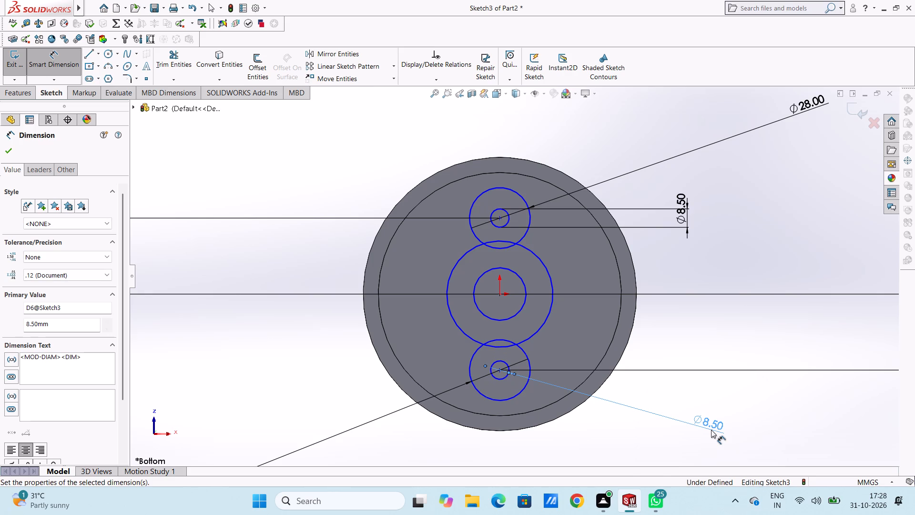
{"action": "left_click", "coordinate": [754, 352]}
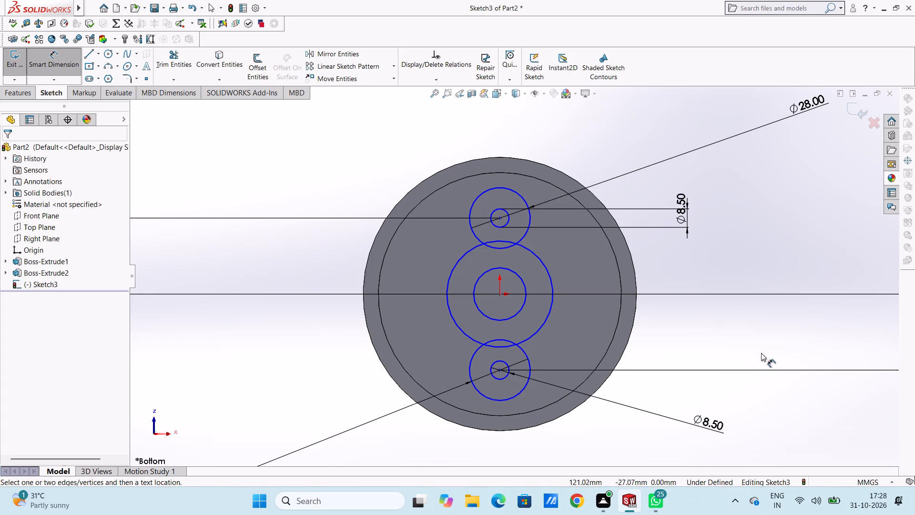
Dimension the larger circle centred on the origin with a diameter of 60 mm.
{"action": "scroll", "coordinate": [549, 332], "scroll_direction": "up", "scroll_amount": 3}
{"action": "left_click", "coordinate": [484, 311]}
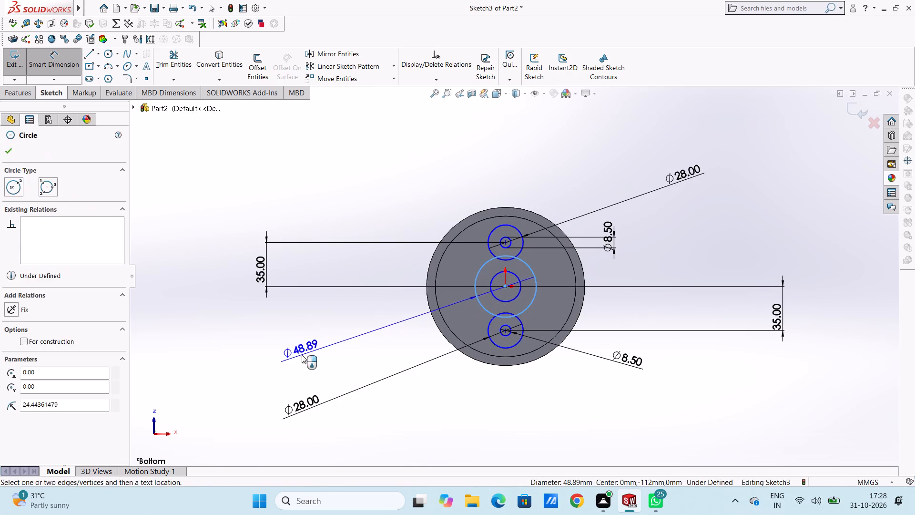
{"action": "left_click", "coordinate": [302, 355]}
{"action": "type", "text": "60"}
{"action": "key", "text": "Return"}
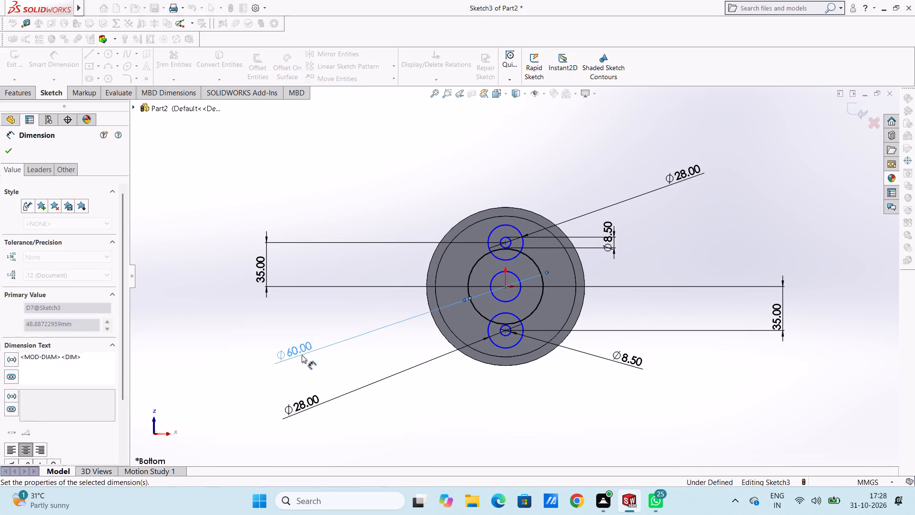
{"action": "left_click", "coordinate": [370, 213]}
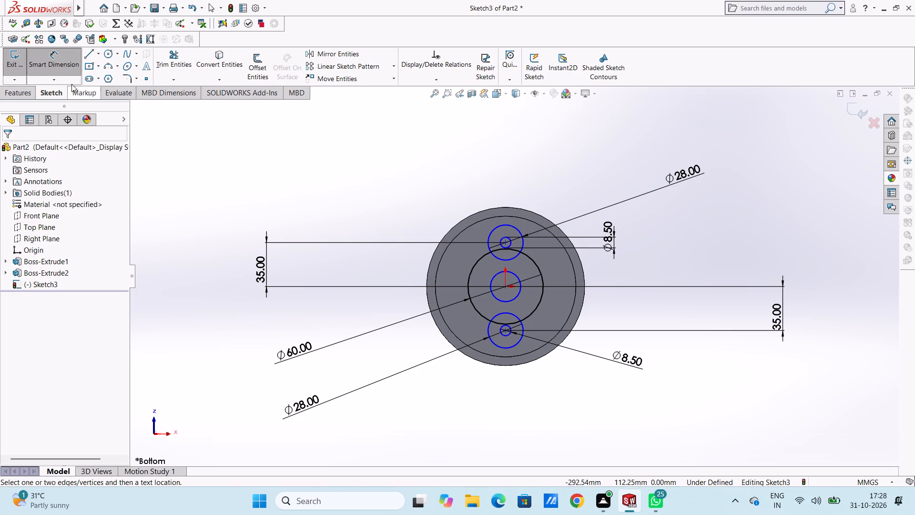
{"action": "left_click", "coordinate": [64, 65]}
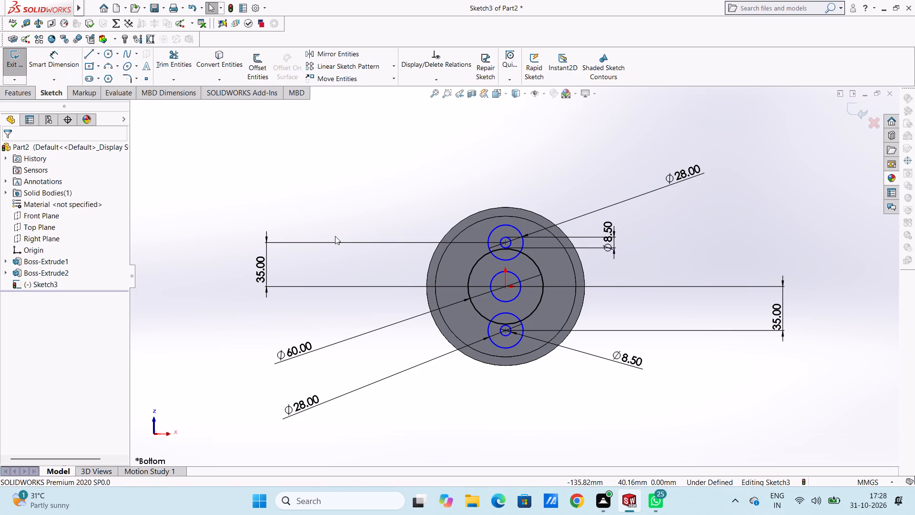
Add vertical relations aligning the centres of the upper and lower circles with the origin.
{"action": "left_click", "coordinate": [506, 286]}
{"action": "left_click", "coordinate": [506, 243], "text": "ctrl"}
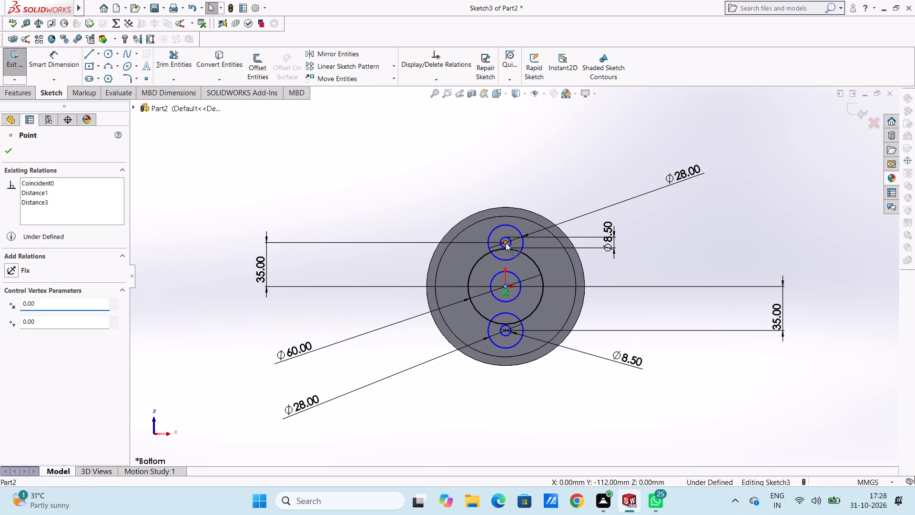
{"action": "left_click", "coordinate": [12, 335]}
{"action": "left_click", "coordinate": [335, 215]}
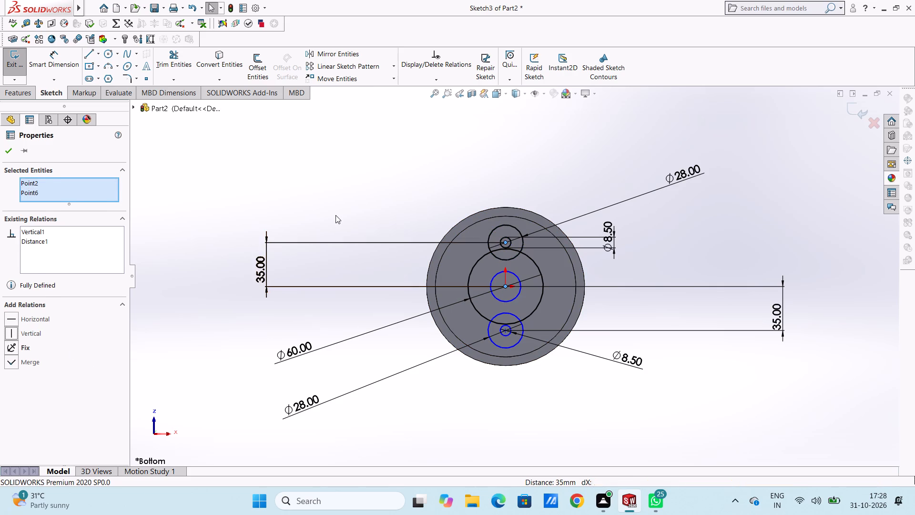
{"action": "left_click", "coordinate": [506, 331]}
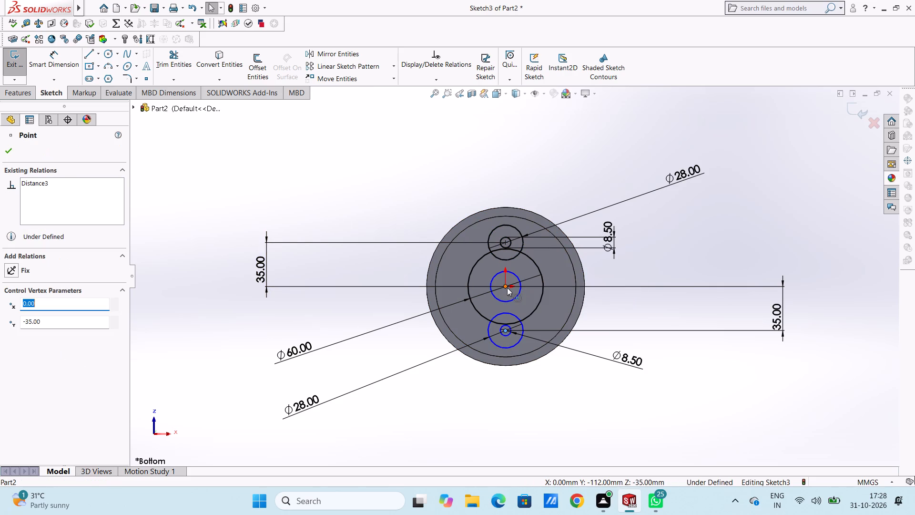
{"action": "left_click", "coordinate": [507, 287], "text": "ctrl"}
{"action": "left_click", "coordinate": [14, 331]}
{"action": "left_click", "coordinate": [335, 204]}
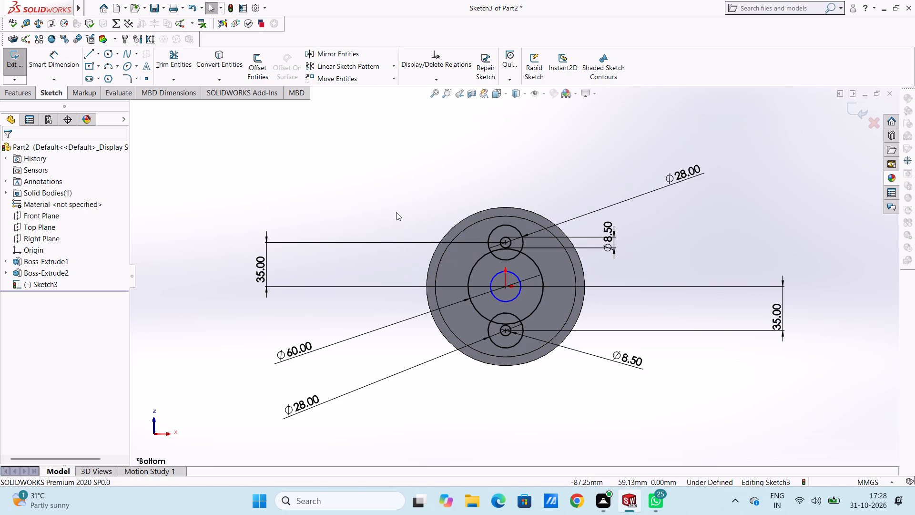
Dimension the inner circle centred on the origin with a diameter of 24 mm.
{"action": "scroll", "coordinate": [557, 277], "scroll_direction": "down", "scroll_amount": 1}
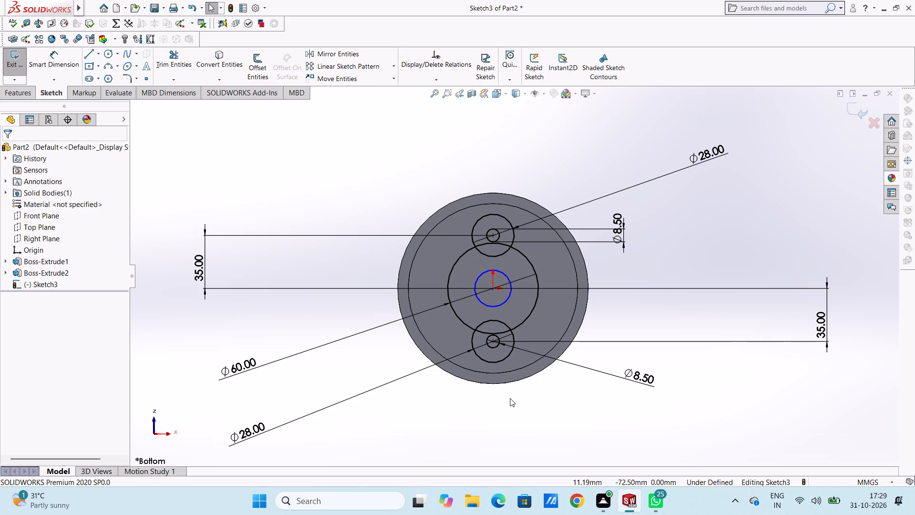
{"action": "left_click", "coordinate": [62, 62]}
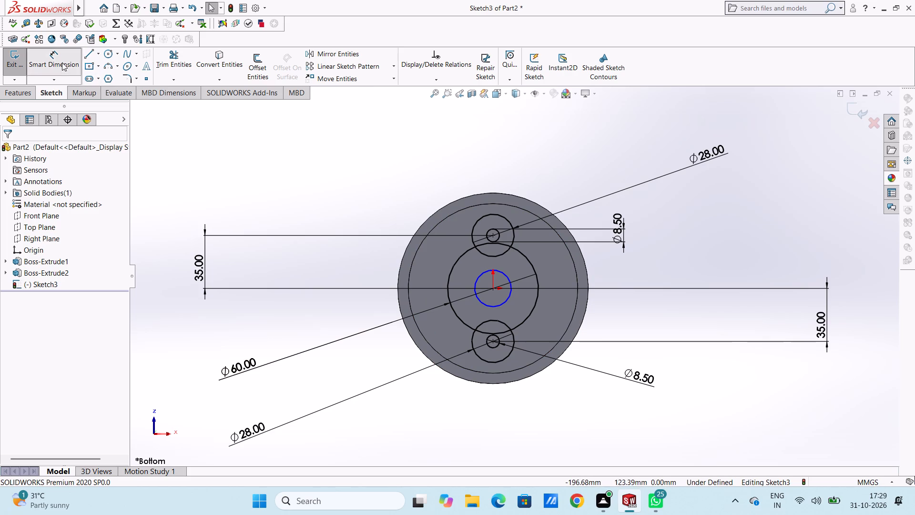
{"action": "left_click", "coordinate": [504, 307]}
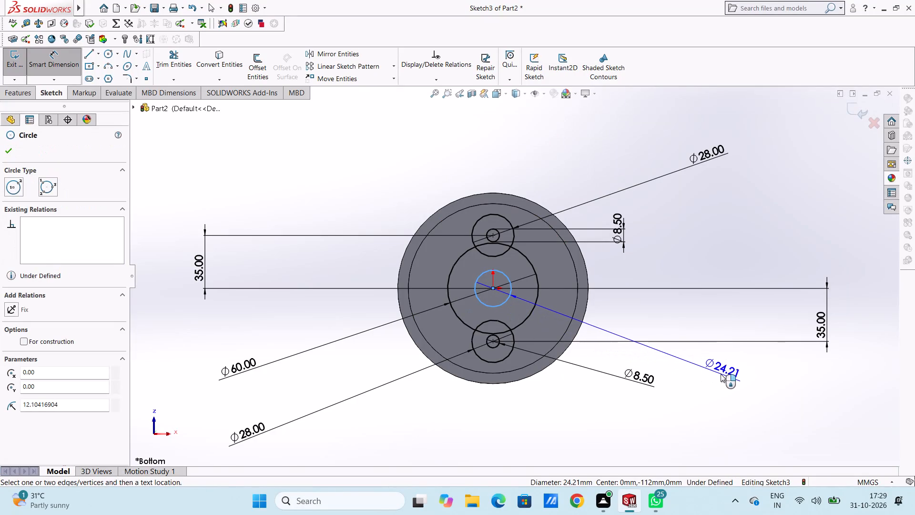
{"action": "left_click", "coordinate": [723, 371]}
{"action": "type", "text": "24"}
{"action": "key", "text": "Return"}
{"action": "left_click", "coordinate": [656, 260]}
Sketch two side lines connecting the upper 28 mm circle to the 60 mm circle, one on each side.
{"action": "scroll", "coordinate": [526, 258], "scroll_direction": "down", "scroll_amount": 1}
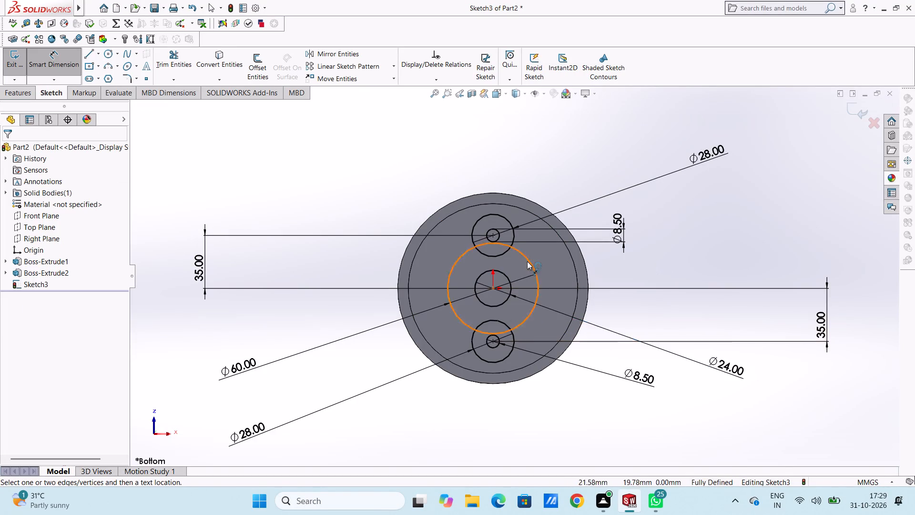
{"action": "scroll", "coordinate": [527, 261], "scroll_direction": "down", "scroll_amount": 3}
{"action": "left_click", "coordinate": [91, 56]}
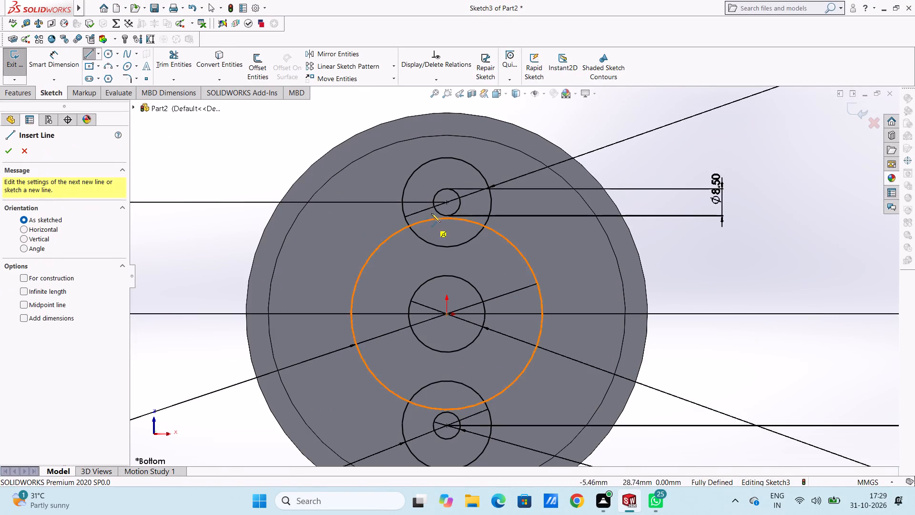
{"action": "left_click", "coordinate": [409, 179]}
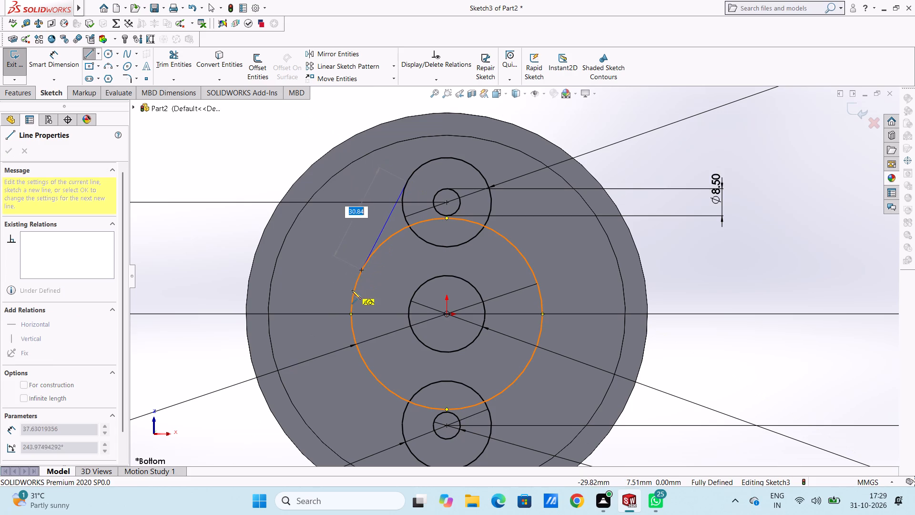
{"action": "left_click", "coordinate": [352, 290]}
{"action": "right_click", "coordinate": [230, 144]}
{"action": "double_click", "coordinate": [233, 153]}
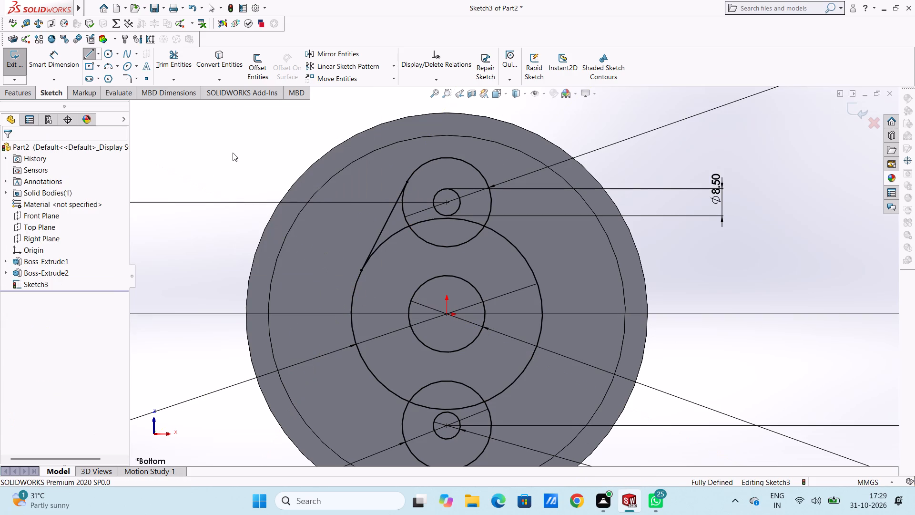
{"action": "left_click", "coordinate": [90, 57]}
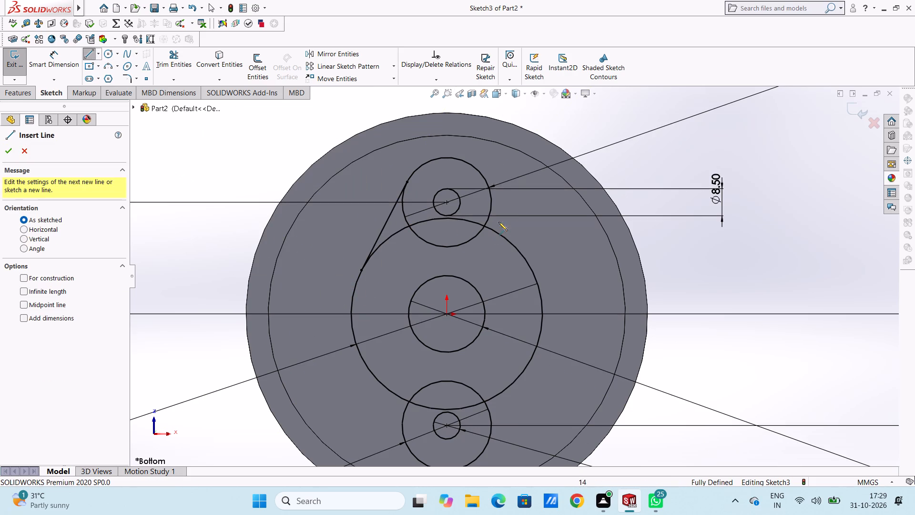
{"action": "left_click", "coordinate": [487, 181]}
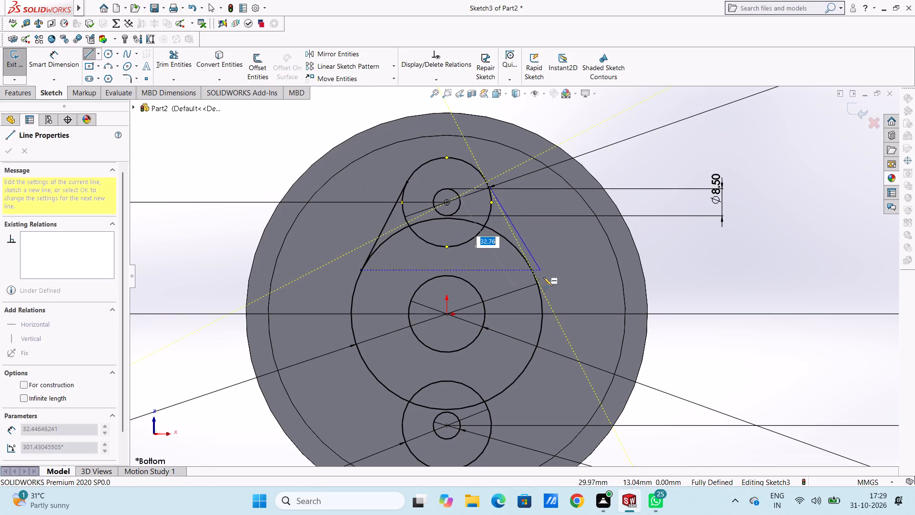
{"action": "left_click", "coordinate": [534, 278]}
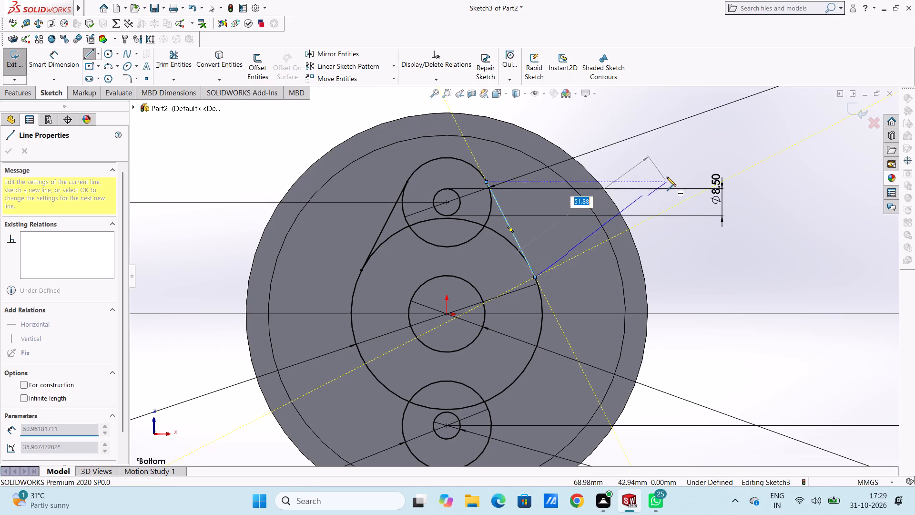
{"action": "right_click", "coordinate": [667, 177]}
{"action": "left_click", "coordinate": [675, 187]}
{"action": "left_click", "coordinate": [669, 236]}
Sketch two side lines connecting the 60 mm circle to the lower 28 mm circle, one on each side.
{"action": "scroll", "coordinate": [668, 272], "scroll_direction": "up", "scroll_amount": 4}
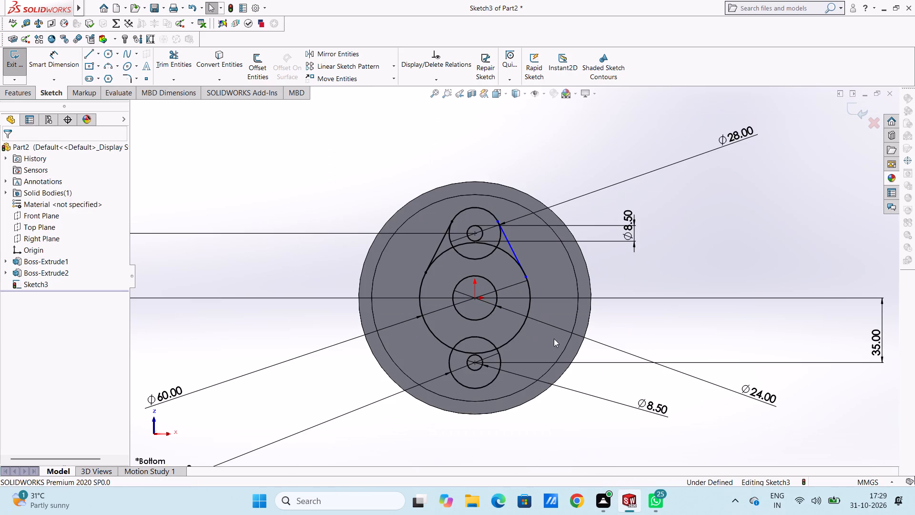
{"action": "scroll", "coordinate": [476, 366], "scroll_direction": "up", "scroll_amount": 2}
{"action": "scroll", "coordinate": [485, 352], "scroll_direction": "down", "scroll_amount": 4}
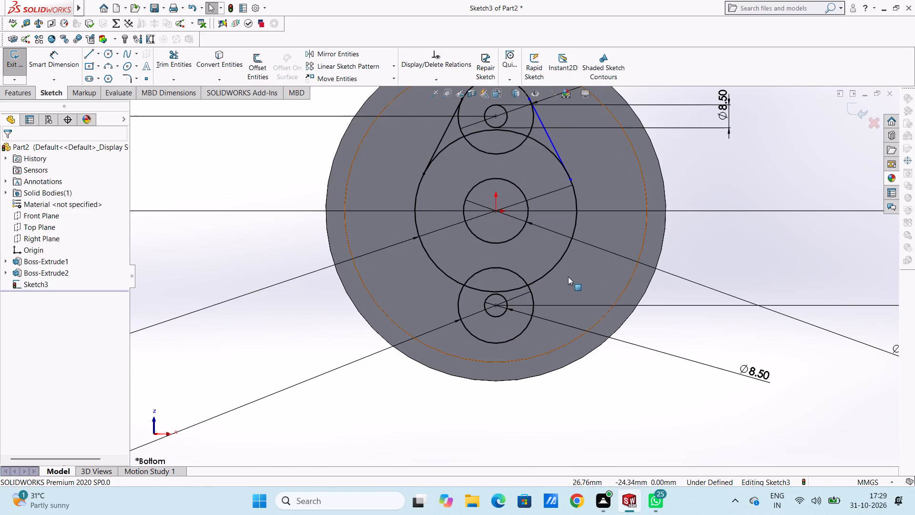
{"action": "scroll", "coordinate": [566, 274], "scroll_direction": "down", "scroll_amount": 2}
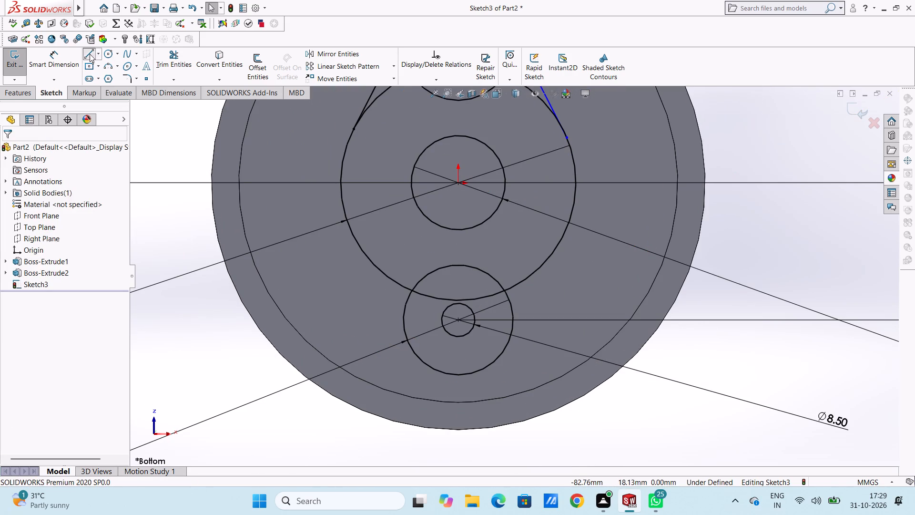
{"action": "left_click", "coordinate": [90, 54]}
{"action": "left_click", "coordinate": [347, 217]}
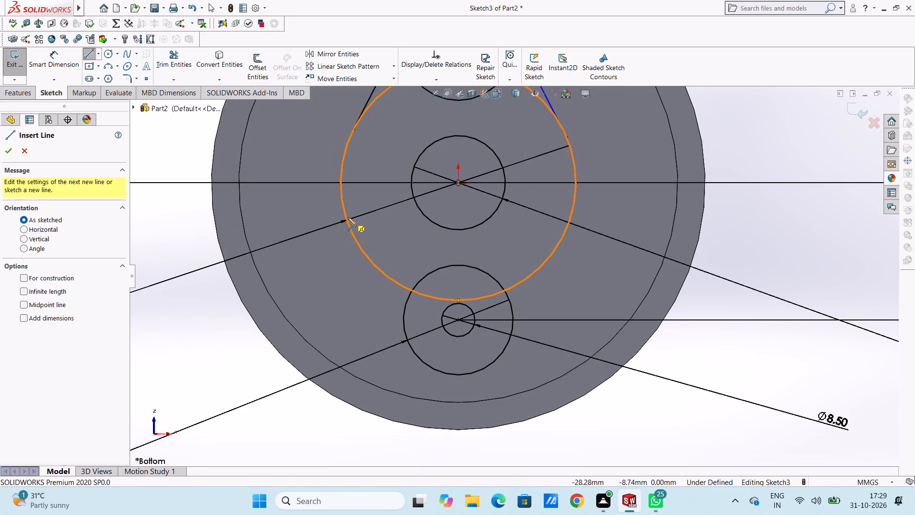
{"action": "left_click", "coordinate": [405, 341]}
{"action": "right_click", "coordinate": [193, 318]}
{"action": "double_click", "coordinate": [200, 326]}
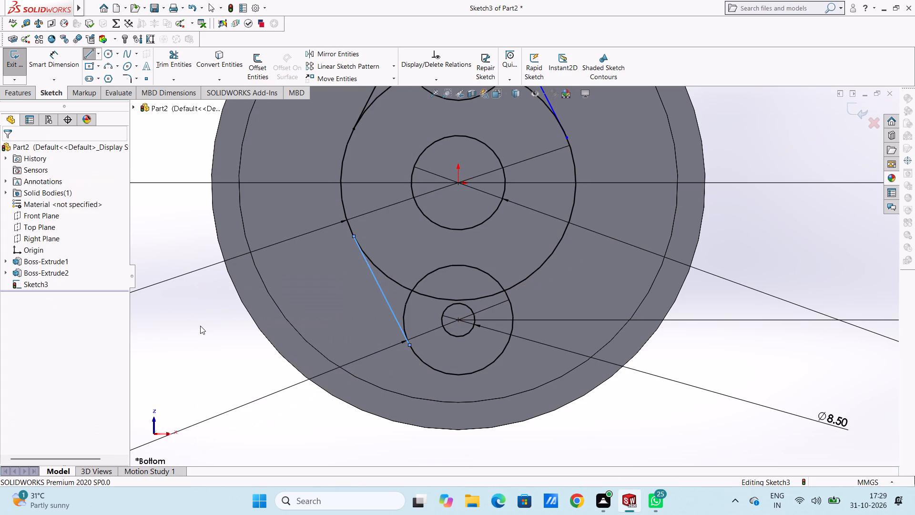
{"action": "left_click", "coordinate": [87, 53]}
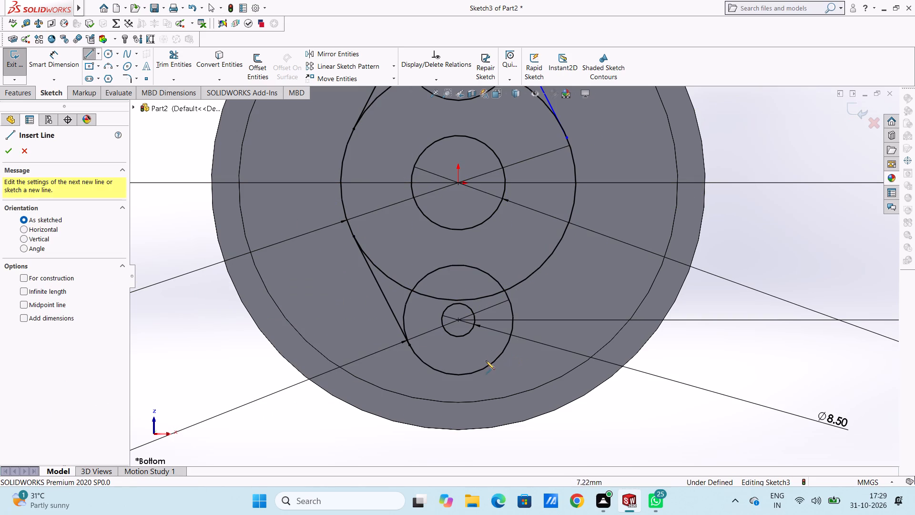
{"action": "left_click", "coordinate": [501, 355]}
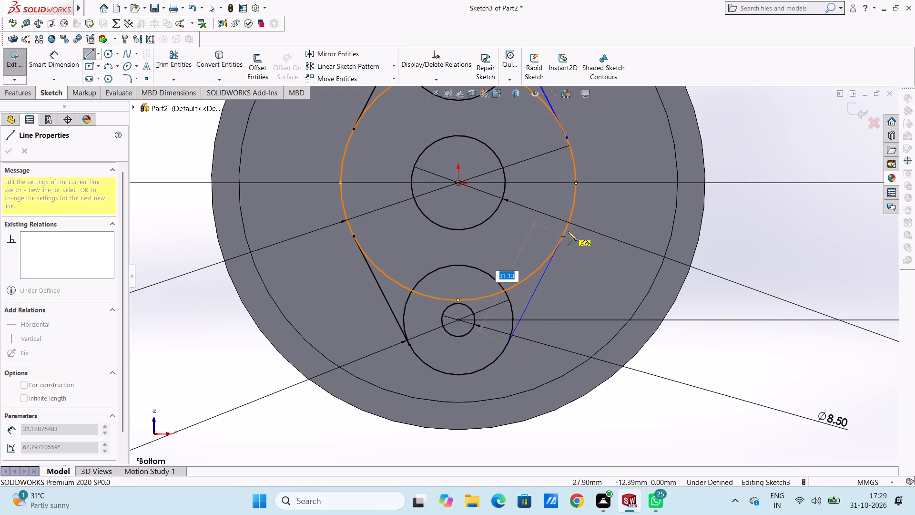
{"action": "left_click", "coordinate": [568, 231]}
{"action": "right_click", "coordinate": [737, 232]}
{"action": "double_click", "coordinate": [742, 237]}
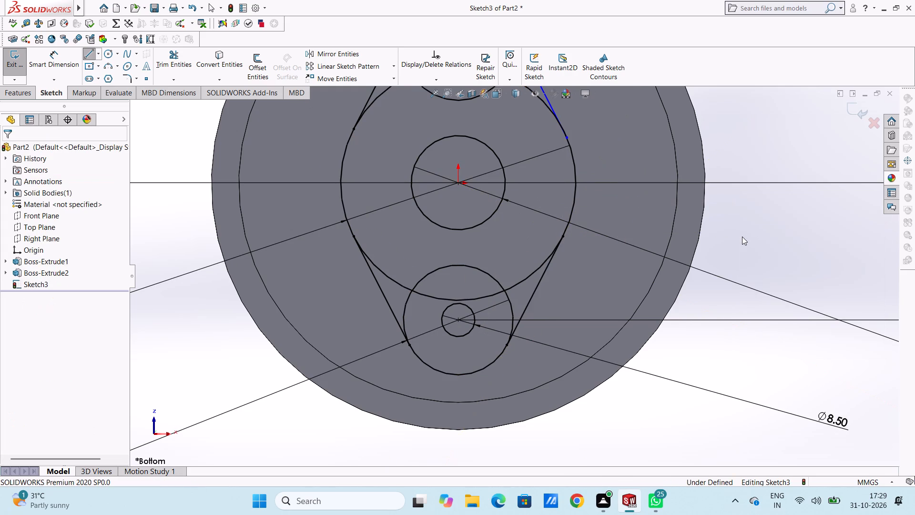
Trim the inner overlapping arcs where the upper 28 mm circle meets the 60 mm circle, leaving only the outer contour.
{"action": "scroll", "coordinate": [730, 234], "scroll_direction": "up", "scroll_amount": 4}
{"action": "scroll", "coordinate": [493, 174], "scroll_direction": "down", "scroll_amount": 3}
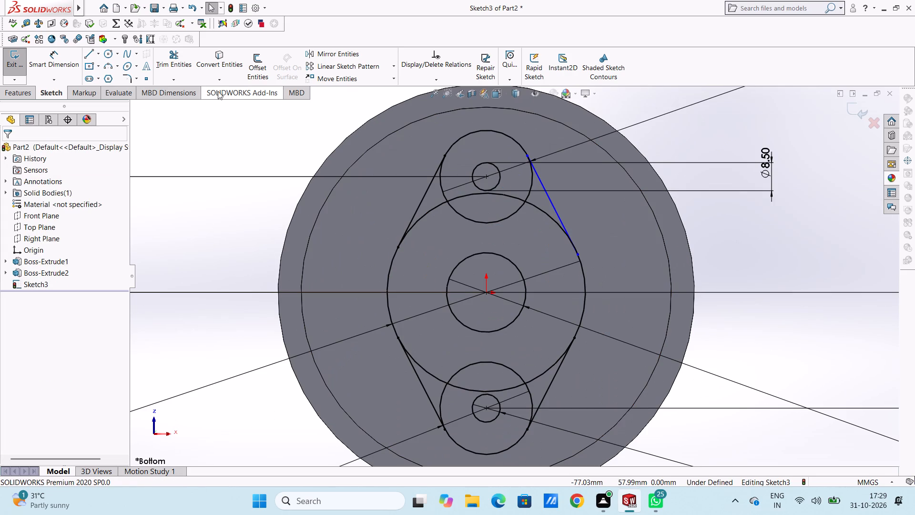
{"action": "left_click", "coordinate": [174, 60]}
{"action": "left_click", "coordinate": [447, 197]}
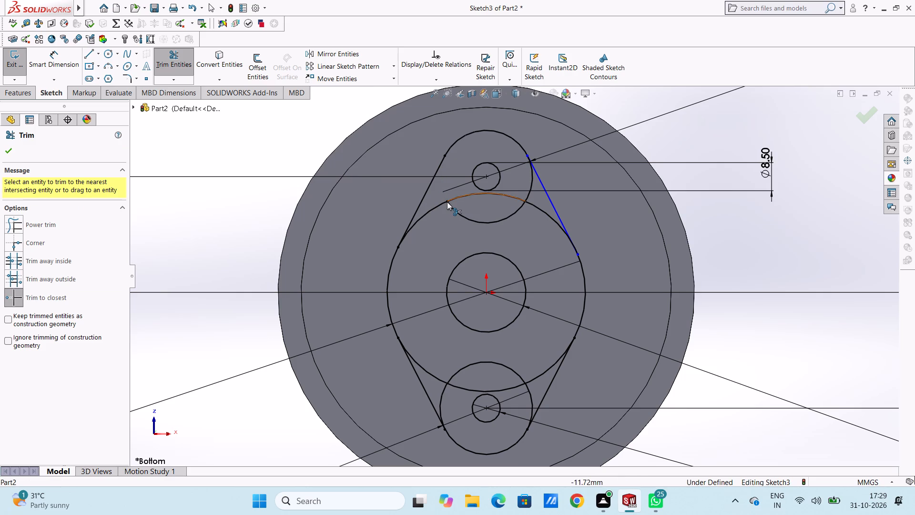
{"action": "double_click", "coordinate": [447, 202]}
{"action": "left_click", "coordinate": [451, 202]}
{"action": "left_click", "coordinate": [456, 211]}
{"action": "left_click", "coordinate": [459, 213]}
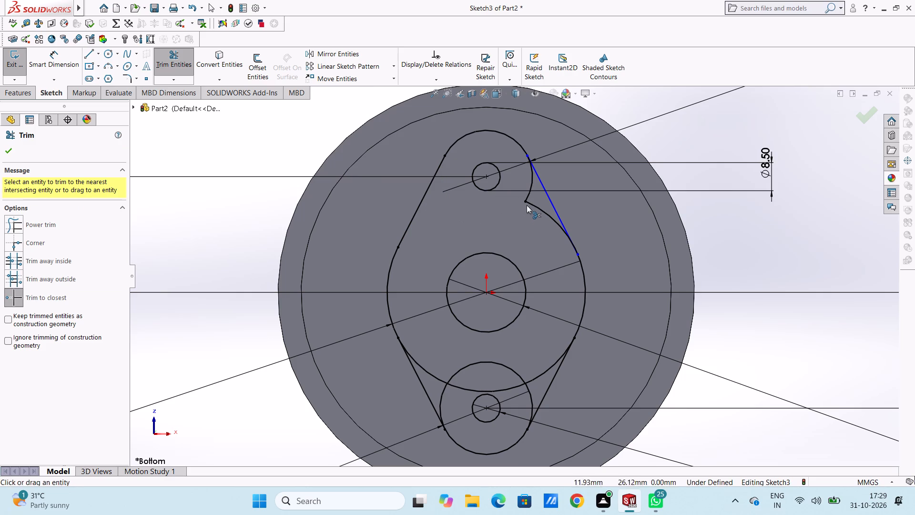
{"action": "left_click", "coordinate": [527, 205]}
{"action": "left_click", "coordinate": [527, 199]}
{"action": "left_click", "coordinate": [527, 196]}
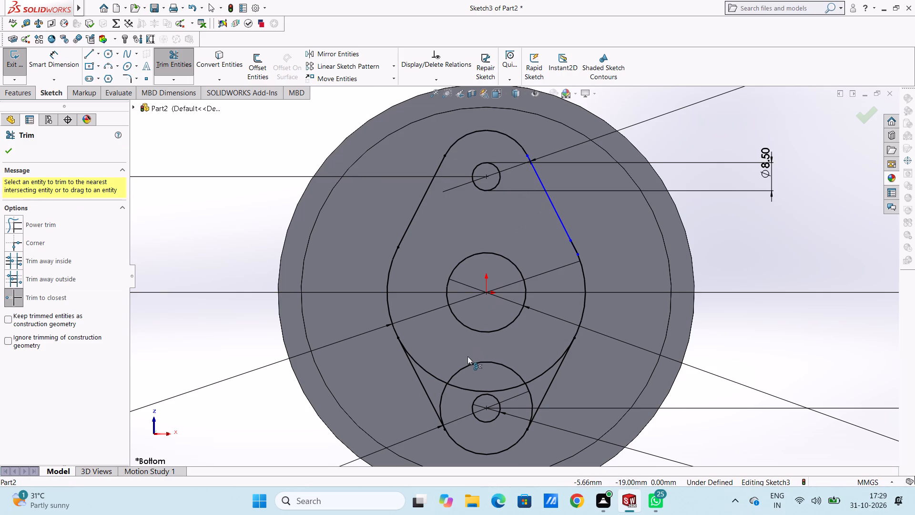
Trim the inner overlapping arcs where the lower 28 mm circle meets the 60 mm circle, leaving only the outer contour.
{"action": "double_click", "coordinate": [470, 361]}
{"action": "left_click", "coordinate": [469, 365]}
{"action": "left_click", "coordinate": [448, 381]}
{"action": "left_click", "coordinate": [445, 385]}
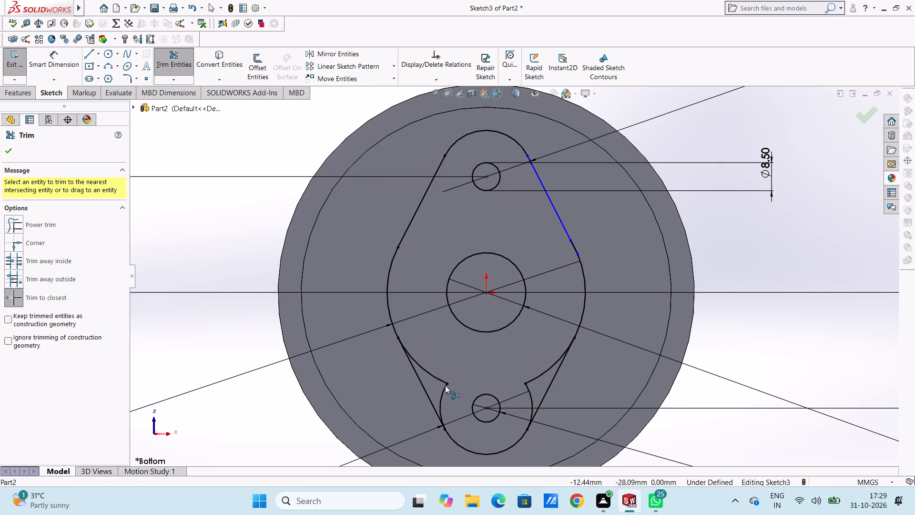
{"action": "double_click", "coordinate": [445, 385]}
{"action": "left_click", "coordinate": [532, 379]}
{"action": "double_click", "coordinate": [529, 384]}
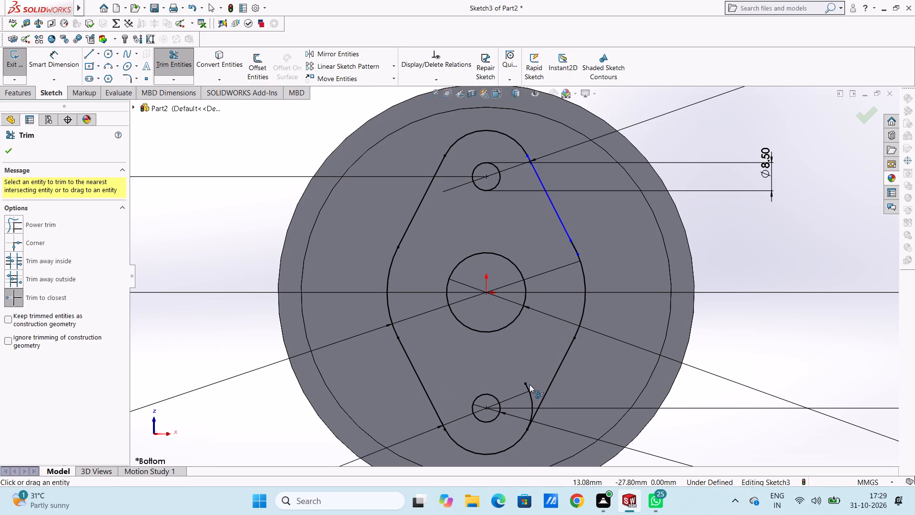
{"action": "left_click", "coordinate": [528, 387]}
{"action": "scroll", "coordinate": [522, 381], "scroll_direction": "up", "scroll_amount": 3}
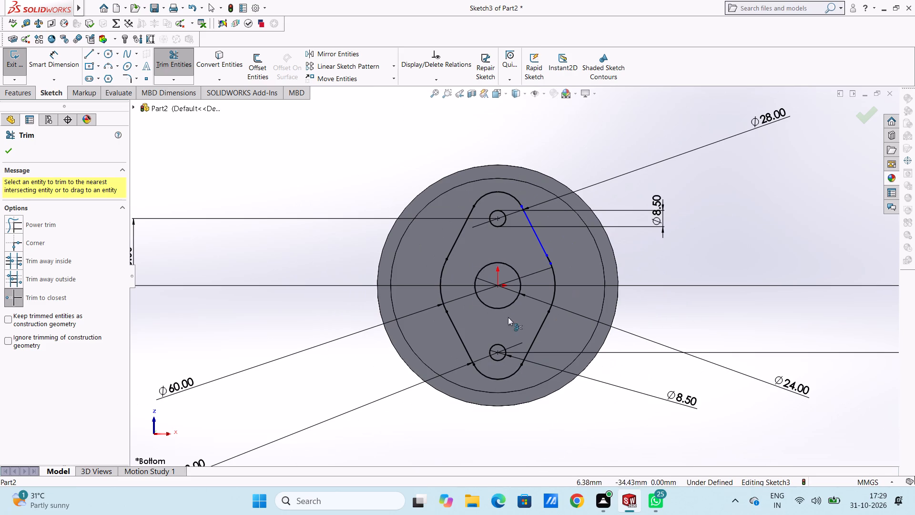
{"action": "left_click", "coordinate": [7, 149]}
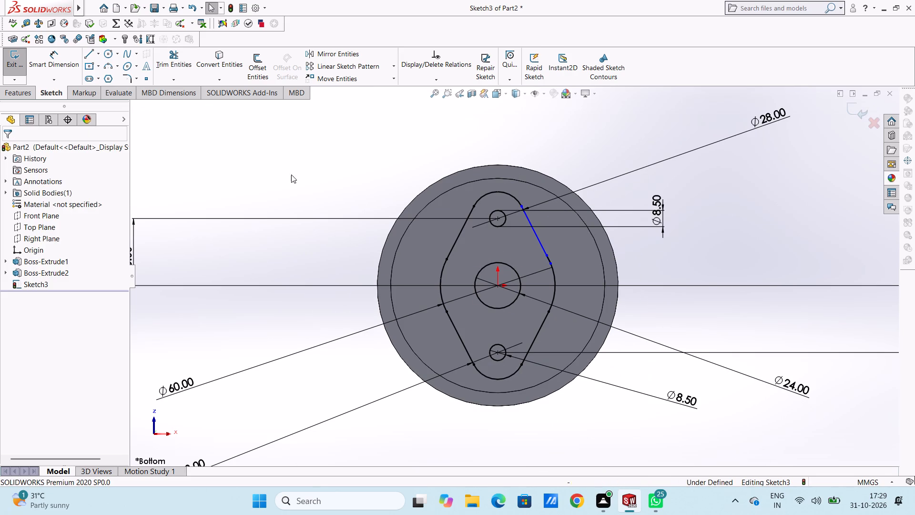
Make the profile's upper right side line tangent to both the upper 28 mm arc and the 60 mm arc.
{"action": "scroll", "coordinate": [534, 232], "scroll_direction": "down", "scroll_amount": 5}
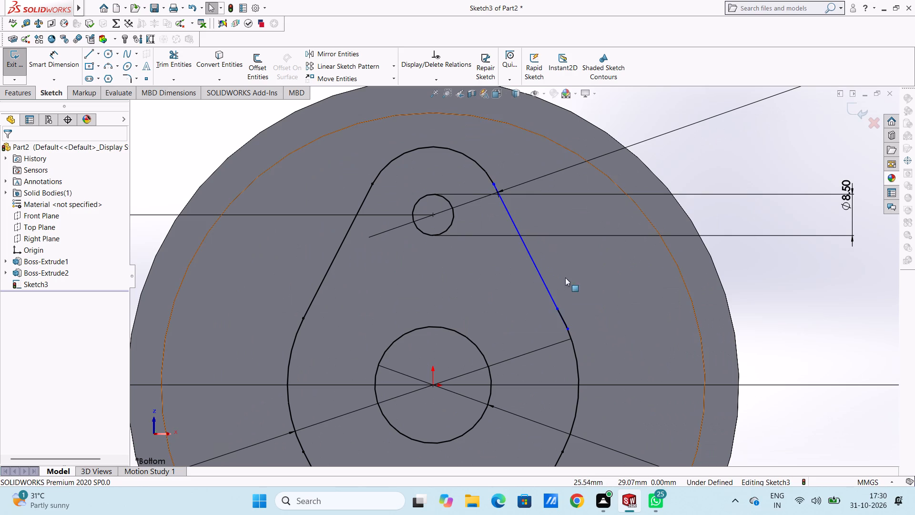
{"action": "left_click", "coordinate": [538, 273]}
{"action": "left_click", "coordinate": [485, 174], "text": "ctrl"}
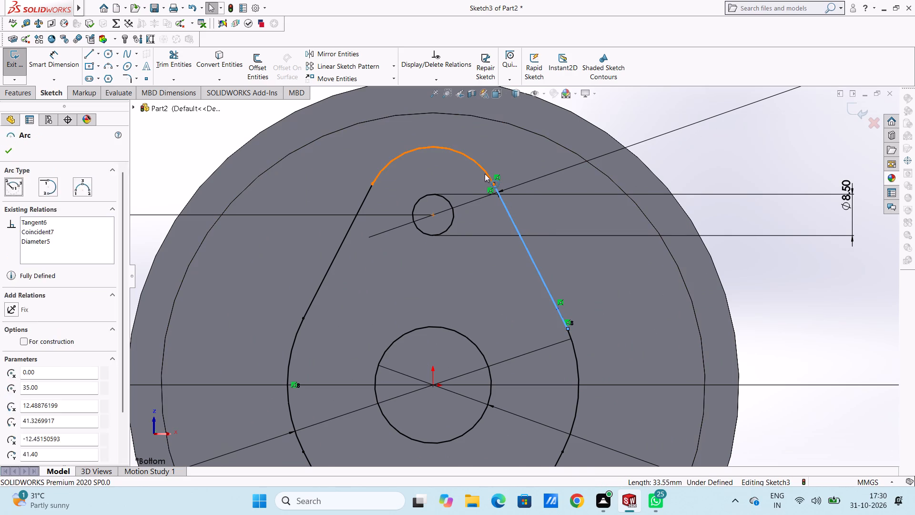
{"action": "left_click", "coordinate": [7, 319]}
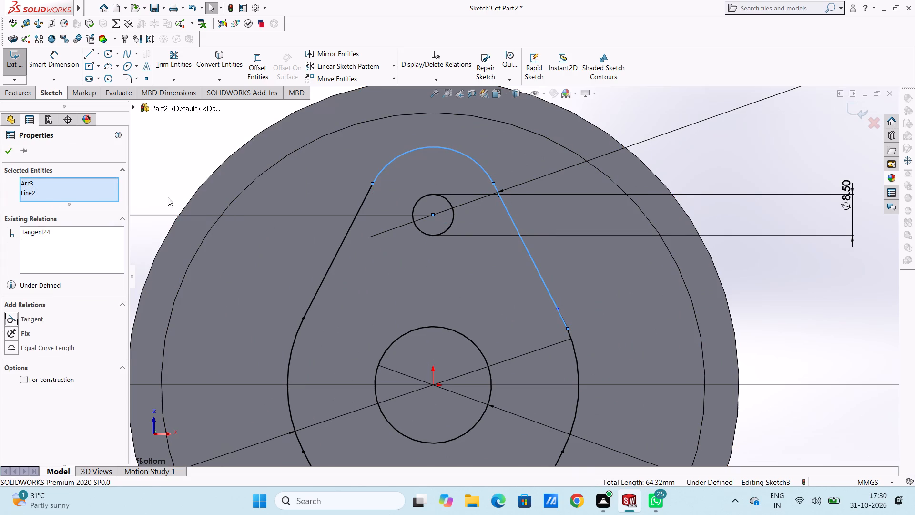
{"action": "left_click", "coordinate": [174, 165]}
{"action": "left_click", "coordinate": [546, 289]}
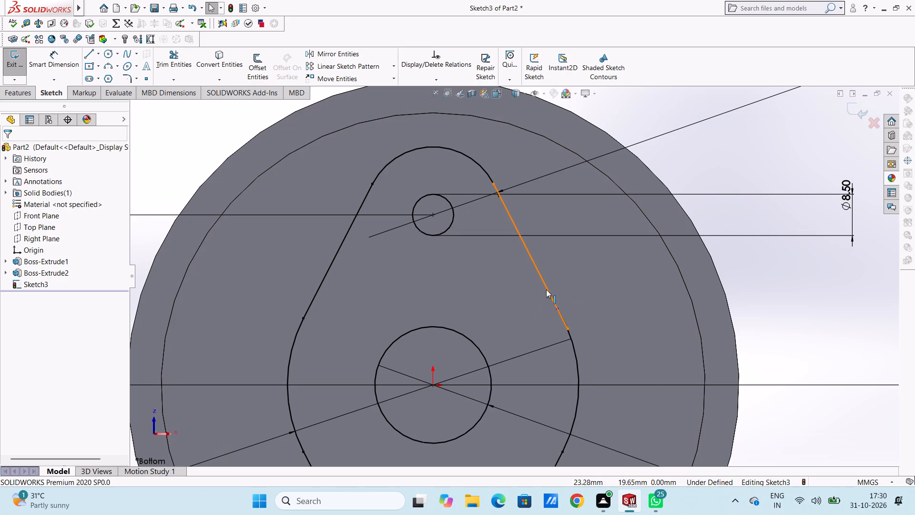
{"action": "left_click", "coordinate": [578, 357], "text": "ctrl"}
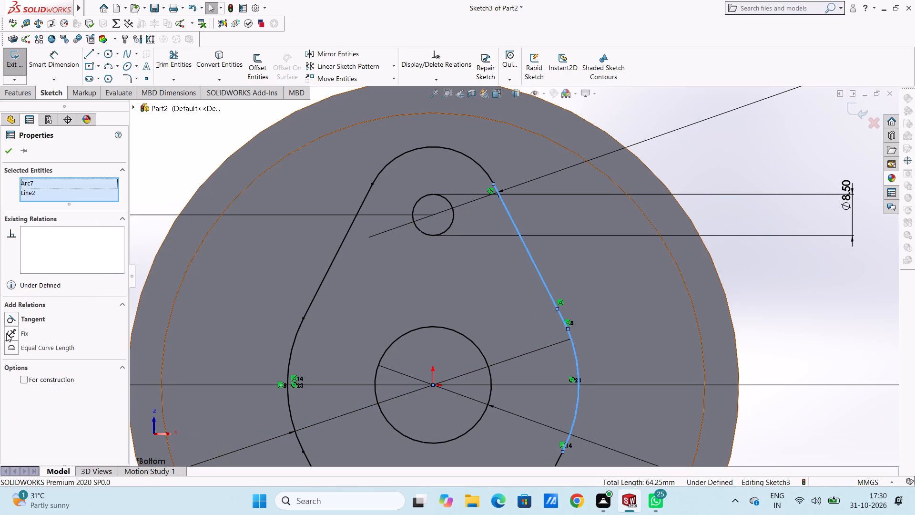
{"action": "left_click", "coordinate": [12, 319]}
{"action": "left_click", "coordinate": [203, 133]}
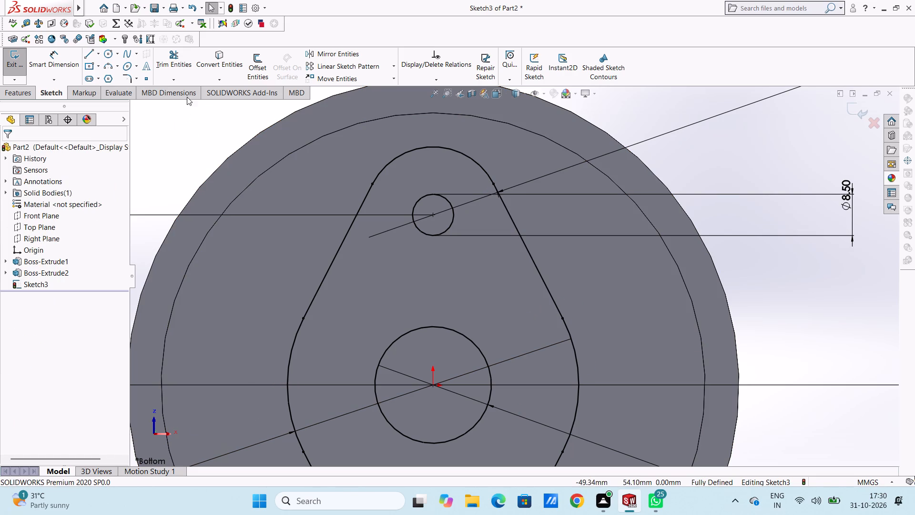
Examine the junctions between the profile's side lines and arcs for leftover segments to trim.
{"action": "left_click", "coordinate": [168, 61]}
{"action": "scroll", "coordinate": [482, 214], "scroll_direction": "down", "scroll_amount": 6}
{"action": "scroll", "coordinate": [549, 201], "scroll_direction": "down", "scroll_amount": 5}
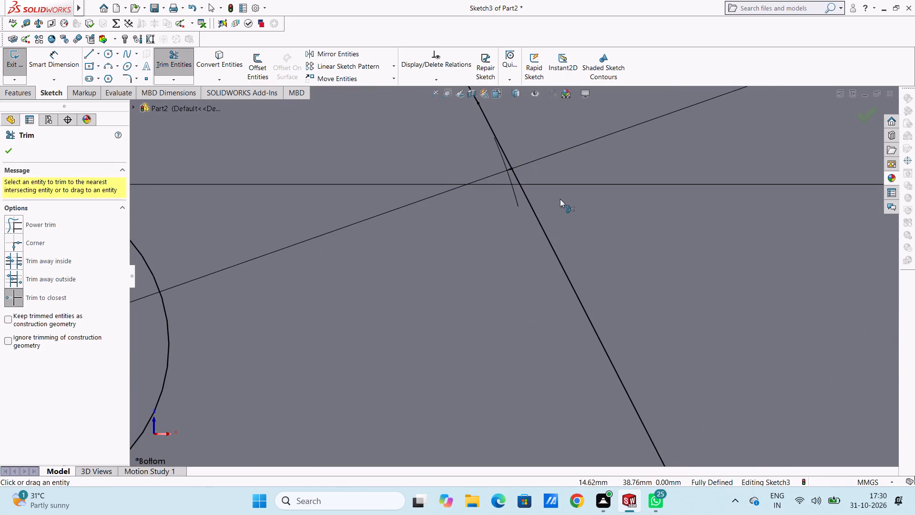
{"action": "scroll", "coordinate": [508, 168], "scroll_direction": "down", "scroll_amount": 6}
{"action": "scroll", "coordinate": [487, 189], "scroll_direction": "up", "scroll_amount": 11}
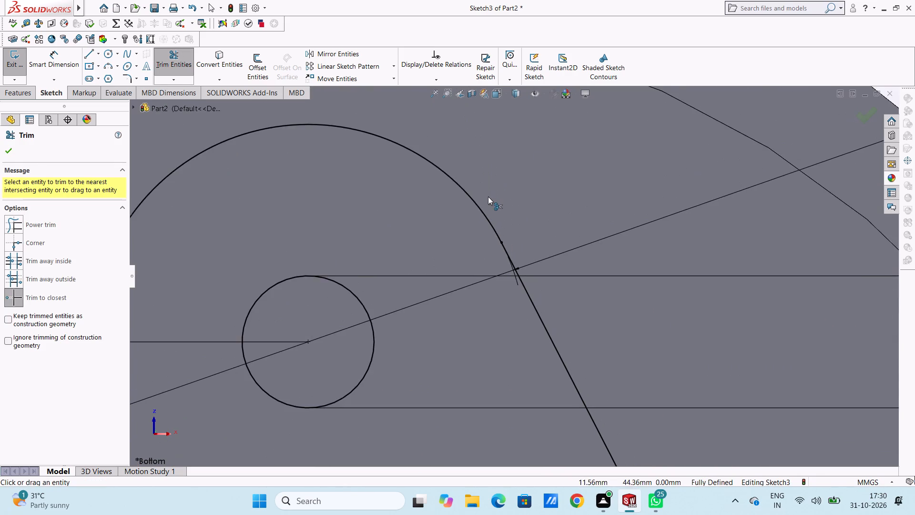
{"action": "scroll", "coordinate": [488, 196], "scroll_direction": "up", "scroll_amount": 5}
{"action": "scroll", "coordinate": [488, 273], "scroll_direction": "up", "scroll_amount": 6}
{"action": "scroll", "coordinate": [516, 397], "scroll_direction": "up", "scroll_amount": 5}
{"action": "scroll", "coordinate": [520, 381], "scroll_direction": "down", "scroll_amount": 5}
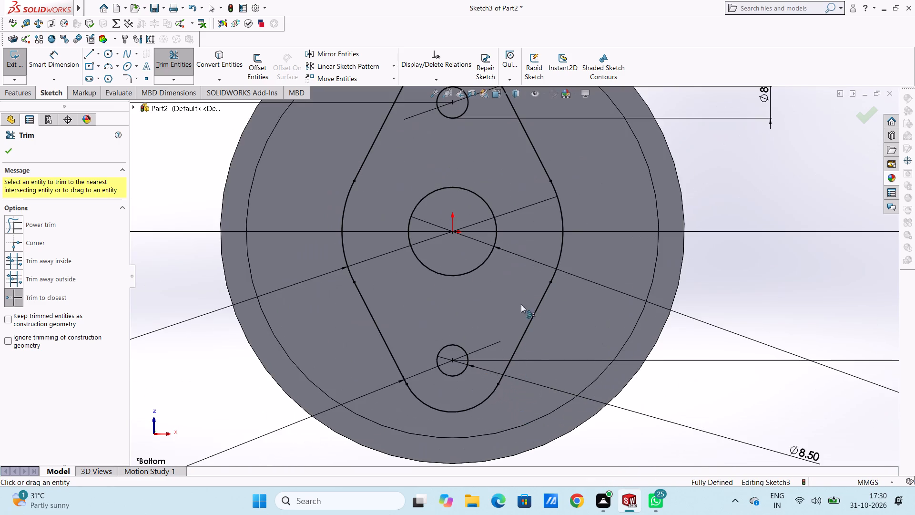
{"action": "scroll", "coordinate": [558, 255], "scroll_direction": "down", "scroll_amount": 6}
{"action": "scroll", "coordinate": [527, 134], "scroll_direction": "up", "scroll_amount": 4}
{"action": "scroll", "coordinate": [509, 172], "scroll_direction": "down", "scroll_amount": 5}
{"action": "scroll", "coordinate": [511, 180], "scroll_direction": "up", "scroll_amount": 5}
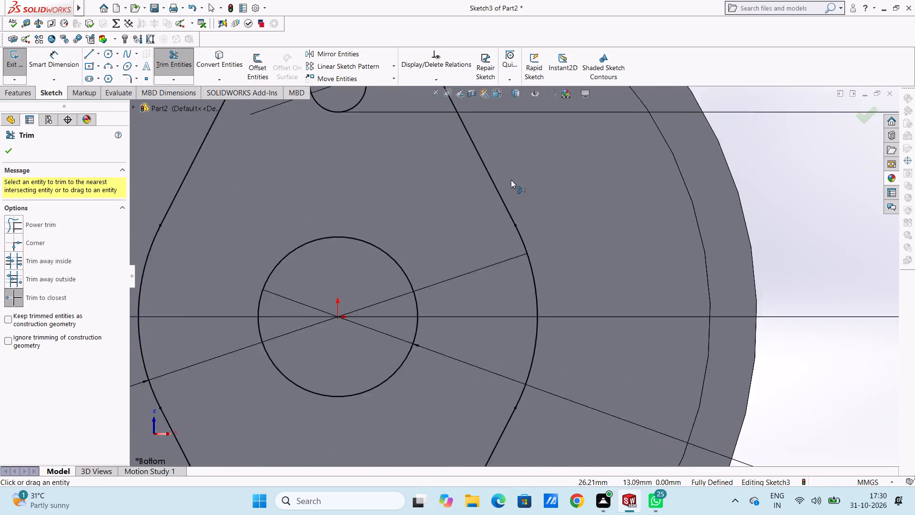
{"action": "scroll", "coordinate": [509, 219], "scroll_direction": "up", "scroll_amount": 6}
{"action": "scroll", "coordinate": [419, 304], "scroll_direction": "up", "scroll_amount": 5}
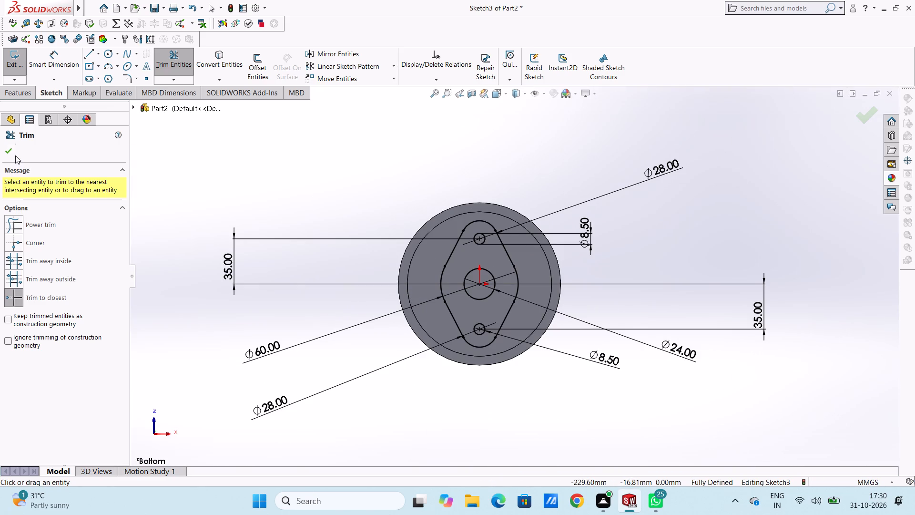
{"action": "left_click", "coordinate": [12, 153]}
{"action": "left_click", "coordinate": [158, 181]}
Extrude the two-lobed flange profile with its three holes outward from the bottom face to a blind depth of 28 mm.
{"action": "middle_click_drag", "start_coordinate": [296, 154], "coordinate": [313, 241]}
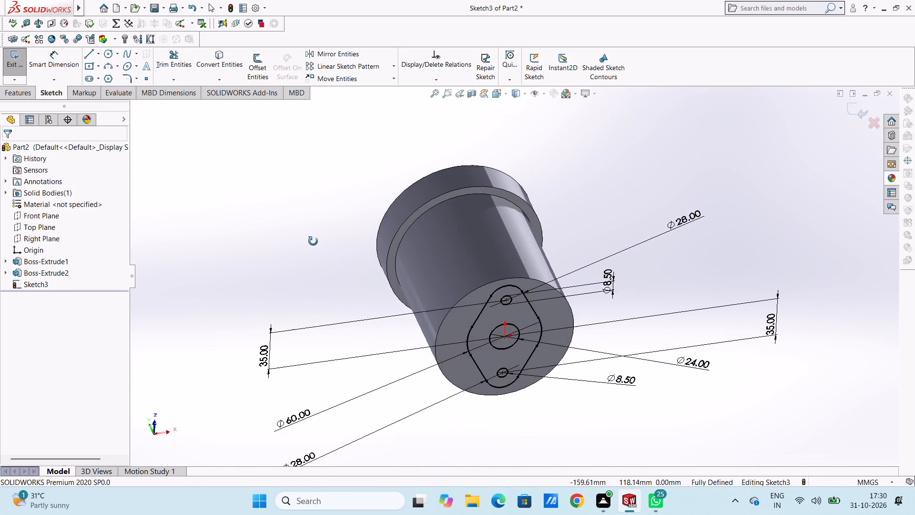
{"action": "middle_click_drag", "start_coordinate": [313, 241], "coordinate": [318, 244]}
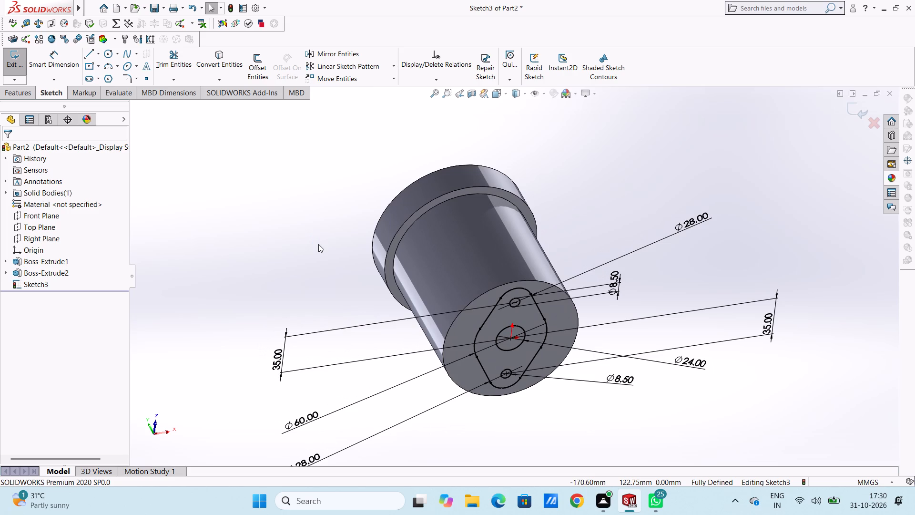
{"action": "middle_click_drag", "start_coordinate": [310, 242], "coordinate": [305, 278]}
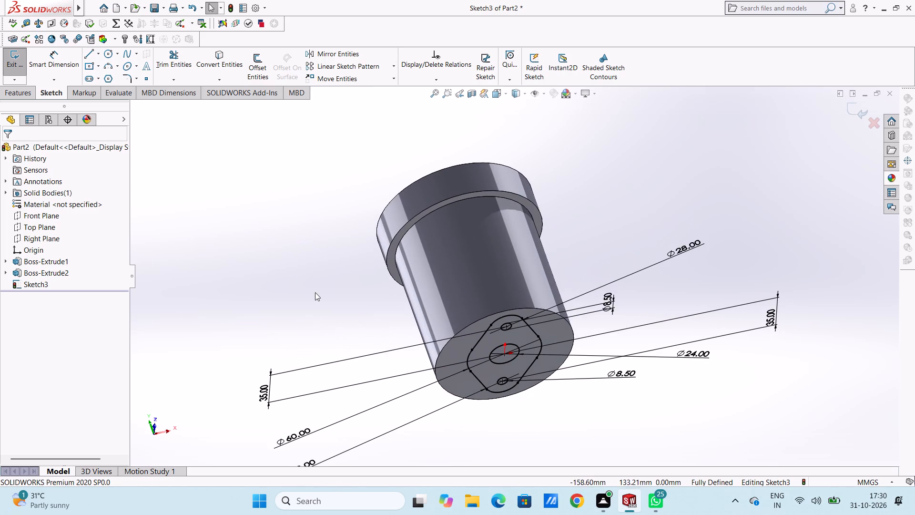
{"action": "left_click", "coordinate": [11, 94]}
{"action": "left_click", "coordinate": [24, 72]}
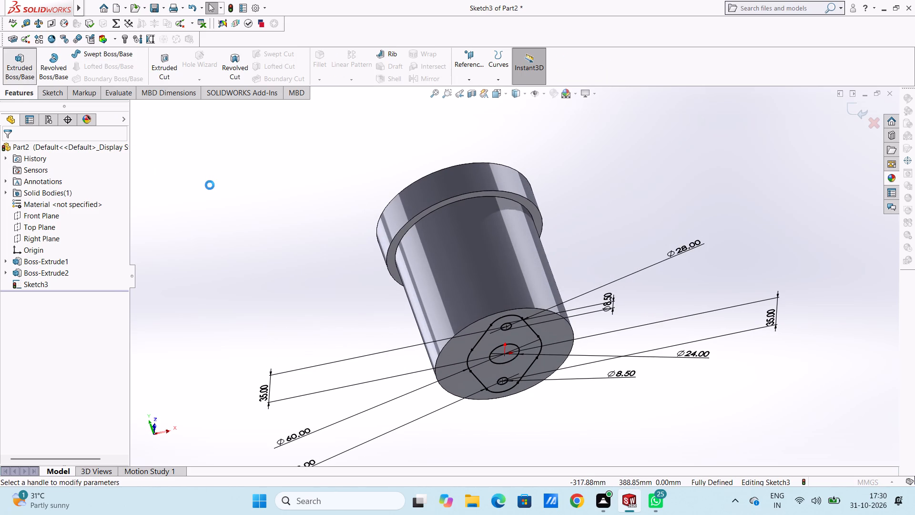
{"action": "type", "text": "28"}
{"action": "key", "text": "Return"}
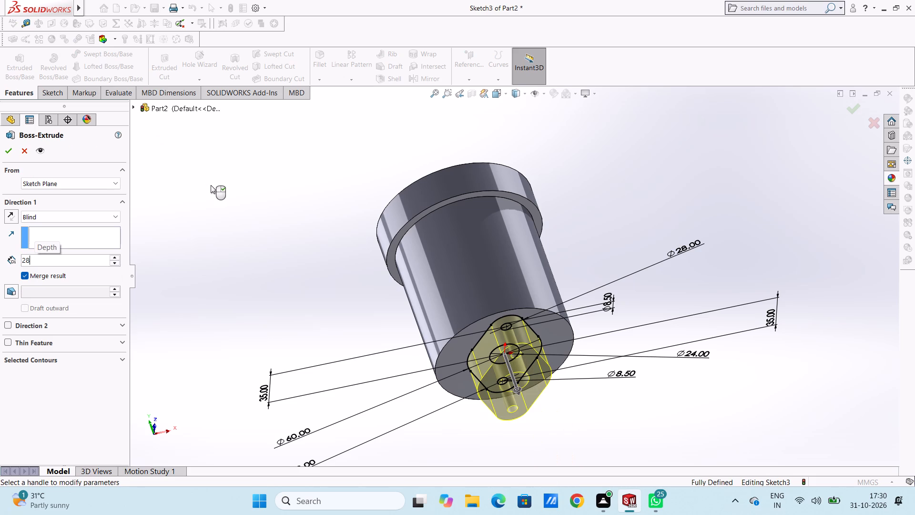
{"action": "left_click", "coordinate": [7, 153]}
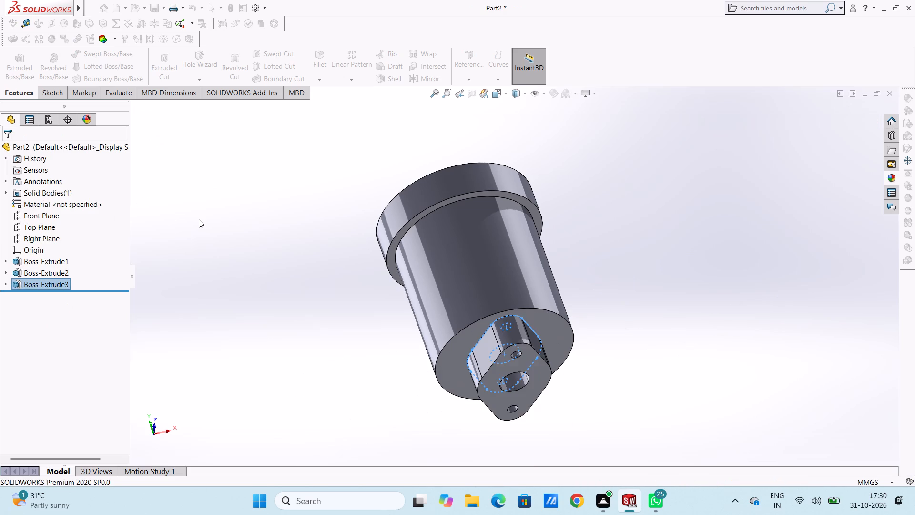
{"action": "left_click", "coordinate": [199, 219]}
Show the part in the isometric view.
{"action": "middle_click_drag", "start_coordinate": [302, 238], "coordinate": [259, 340]}
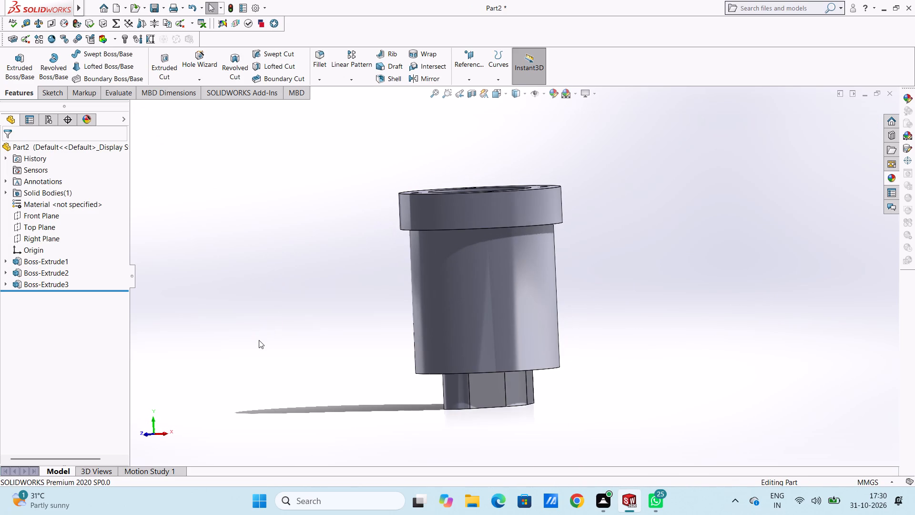
{"action": "key", "text": "ctrl+7"}
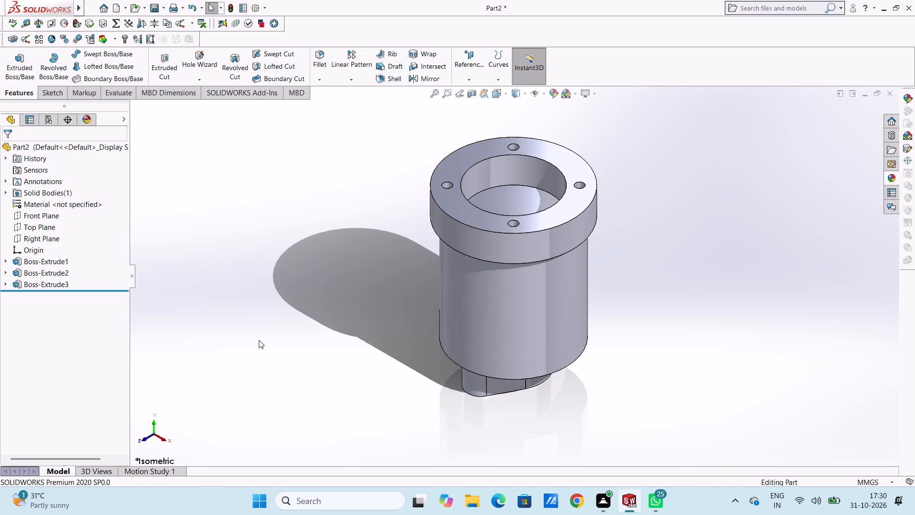
Start a new sketch on the Front Plane and show the part in the front view.
{"action": "key", "text": "ctrl+1"}
{"action": "scroll", "coordinate": [299, 338], "scroll_direction": "up", "scroll_amount": 4}
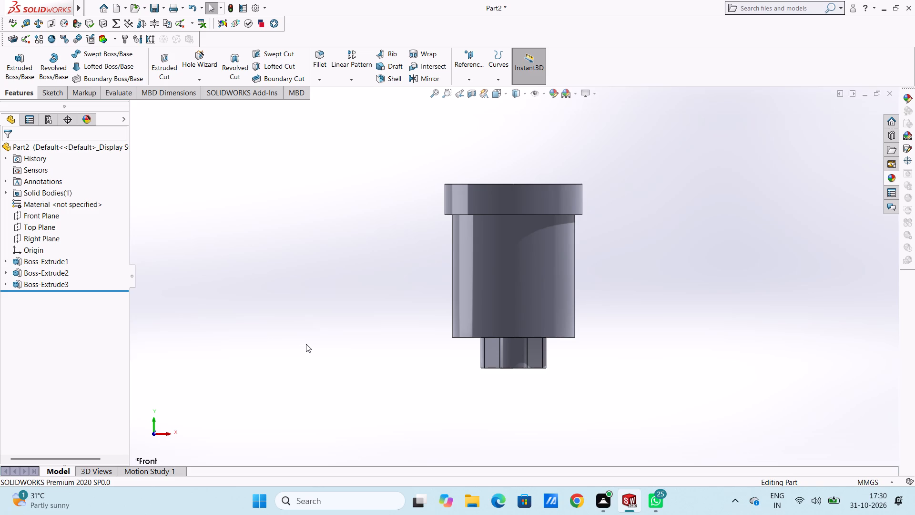
{"action": "middle_click_drag", "start_coordinate": [306, 344], "coordinate": [298, 431]}
{"action": "middle_click_drag", "start_coordinate": [298, 313], "coordinate": [303, 347]}
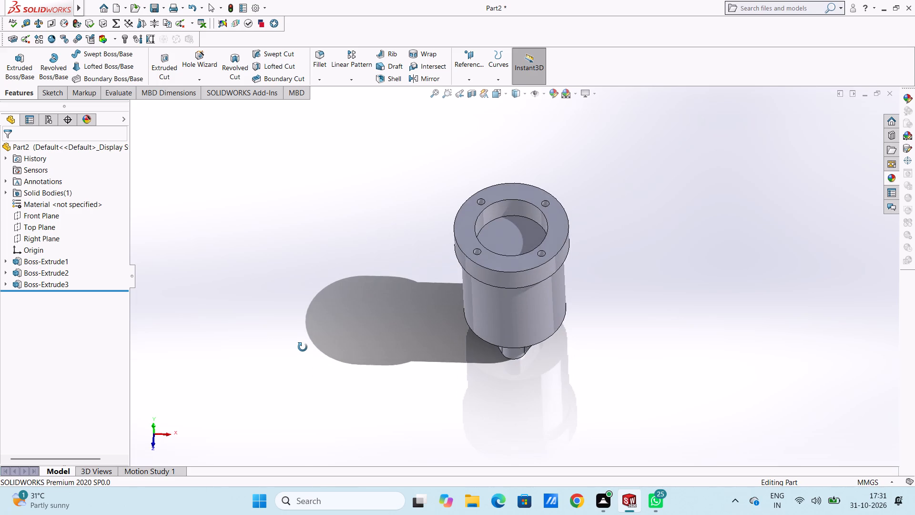
{"action": "middle_click_drag", "start_coordinate": [303, 347], "coordinate": [305, 350]}
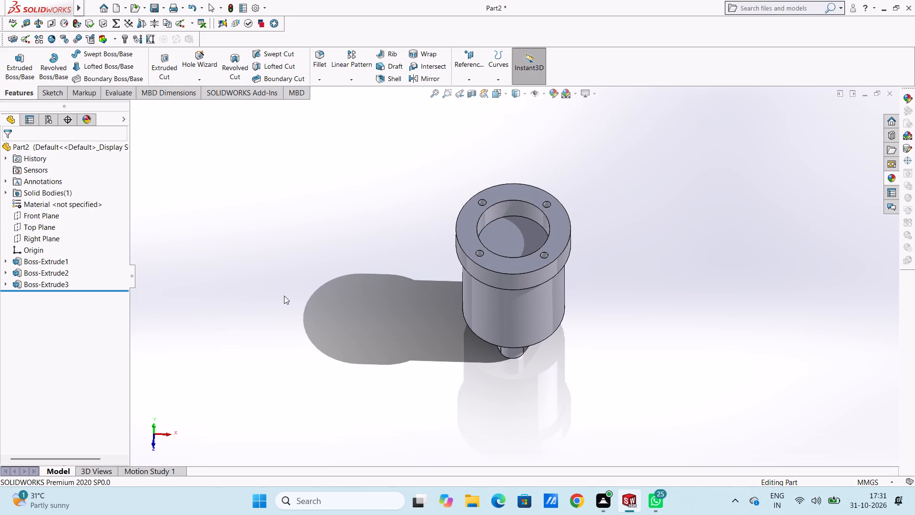
{"action": "left_click", "coordinate": [53, 215]}
{"action": "left_click", "coordinate": [62, 202]}
{"action": "left_click", "coordinate": [223, 217]}
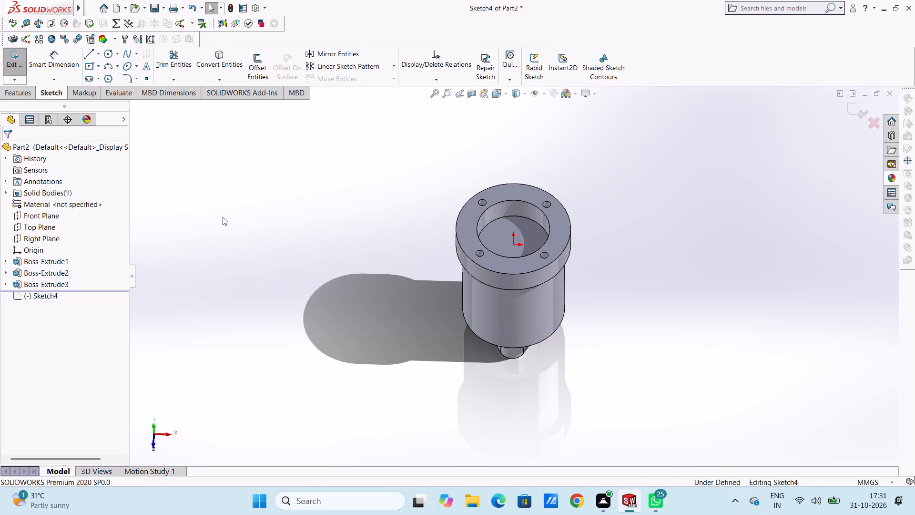
{"action": "key", "text": "ctrl+1"}
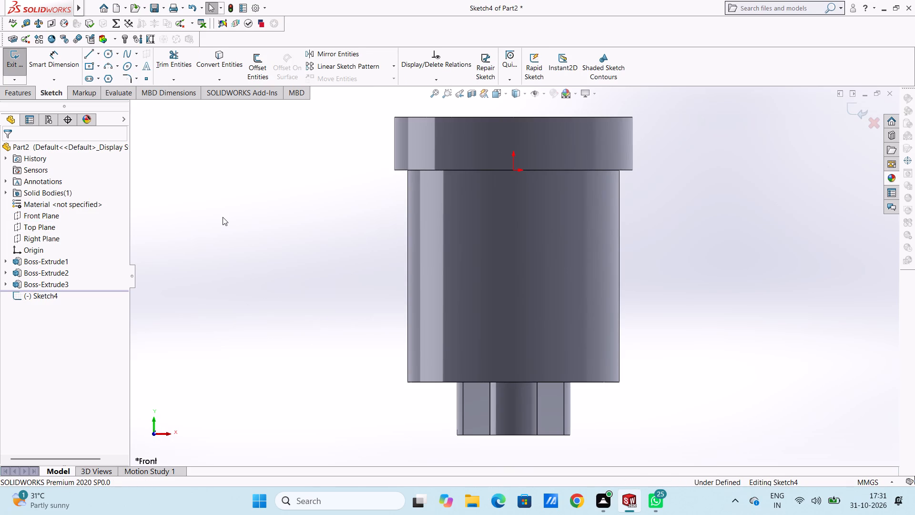
Sketch a circle about 17 mm in diameter on the upper flange, centred directly above the origin by about 12 mm.
{"action": "scroll", "coordinate": [407, 254], "scroll_direction": "up", "scroll_amount": 2}
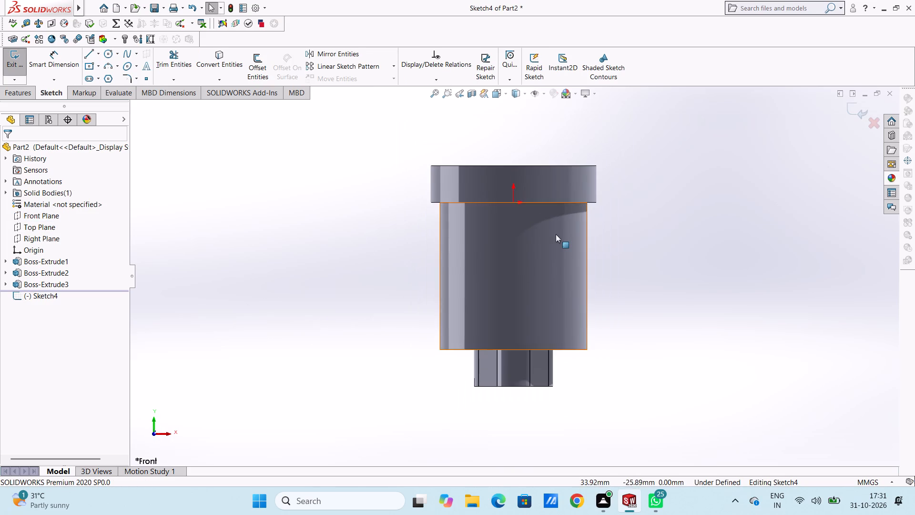
{"action": "scroll", "coordinate": [554, 234], "scroll_direction": "up", "scroll_amount": 2}
{"action": "scroll", "coordinate": [534, 284], "scroll_direction": "down", "scroll_amount": 2}
{"action": "scroll", "coordinate": [496, 244], "scroll_direction": "up", "scroll_amount": 2}
{"action": "scroll", "coordinate": [532, 280], "scroll_direction": "down", "scroll_amount": 1}
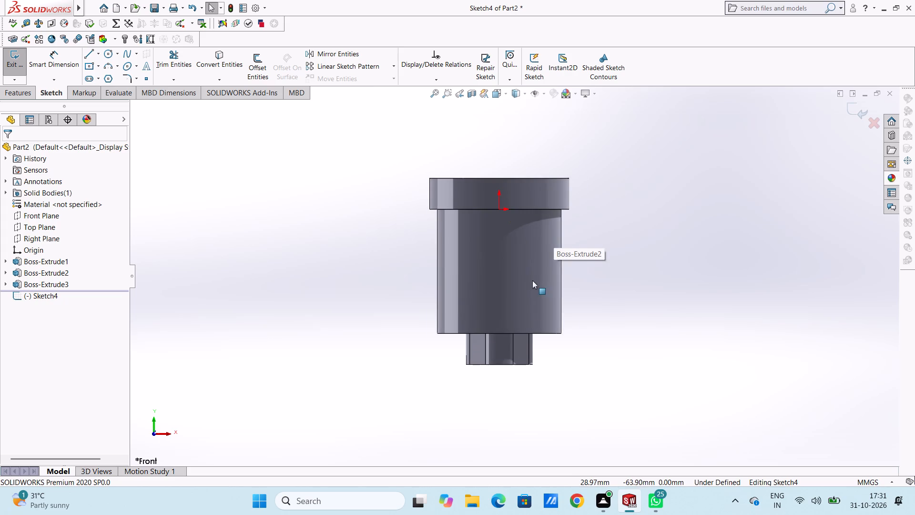
{"action": "left_click", "coordinate": [108, 58]}
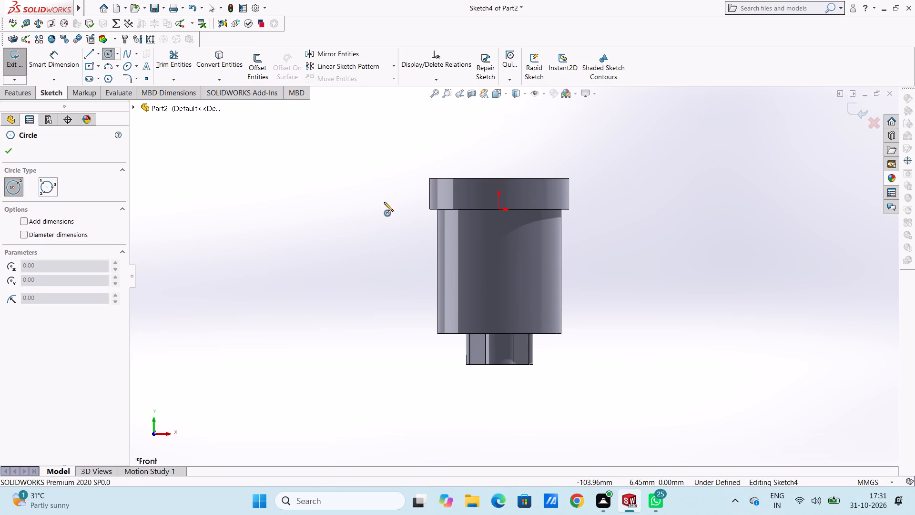
{"action": "scroll", "coordinate": [486, 173], "scroll_direction": "down", "scroll_amount": 4}
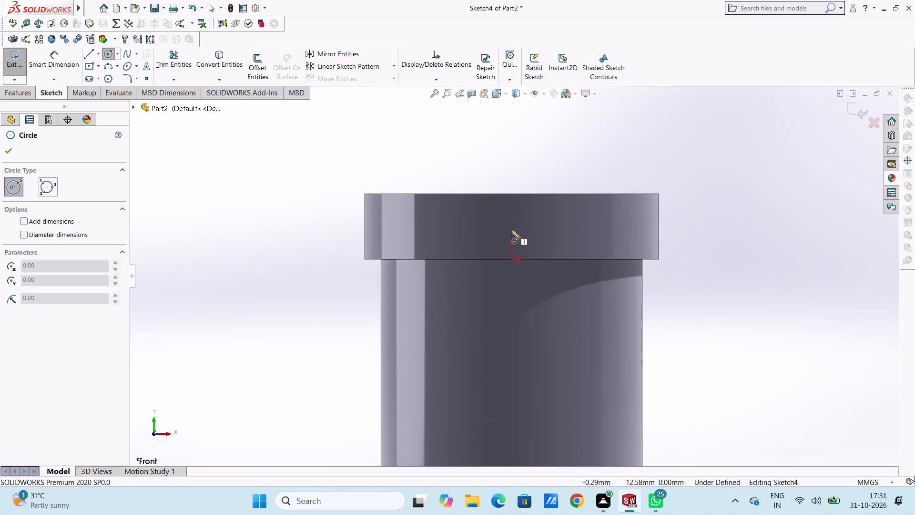
{"action": "left_click", "coordinate": [511, 230]}
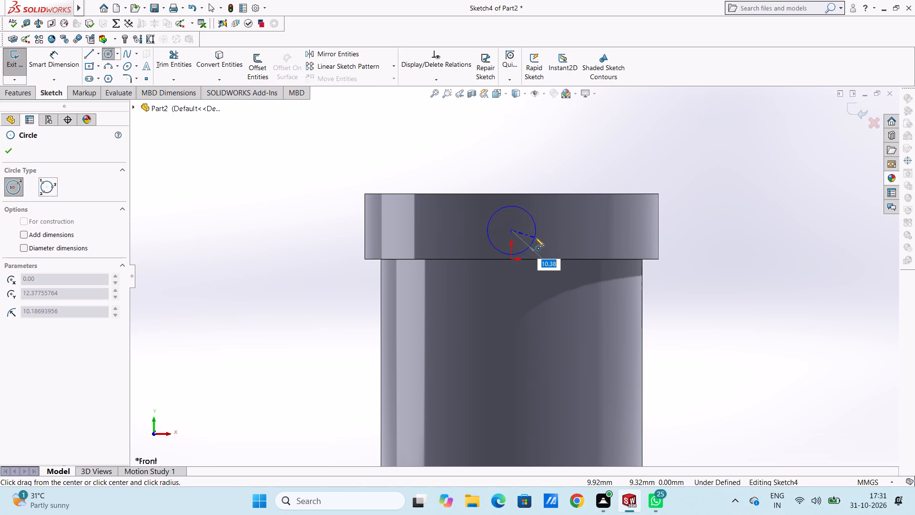
{"action": "left_click", "coordinate": [532, 230]}
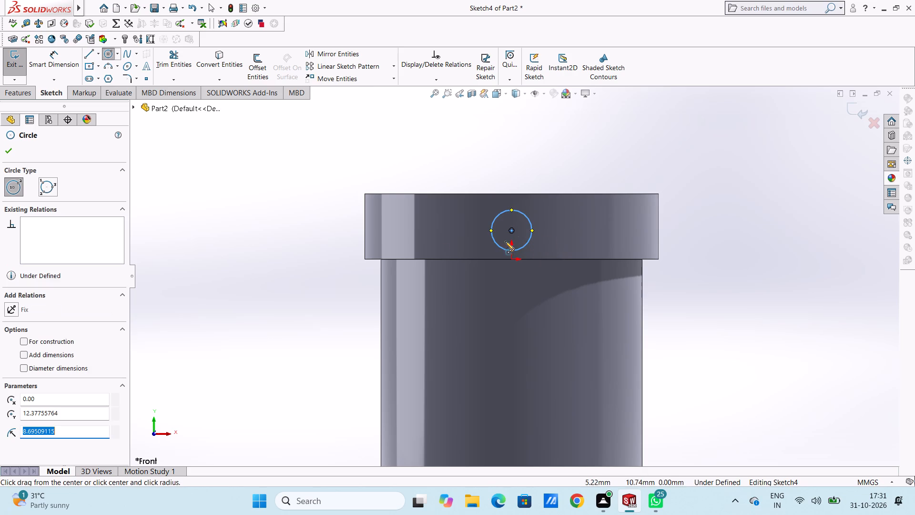
{"action": "left_click", "coordinate": [6, 147]}
{"action": "left_click", "coordinate": [233, 180]}
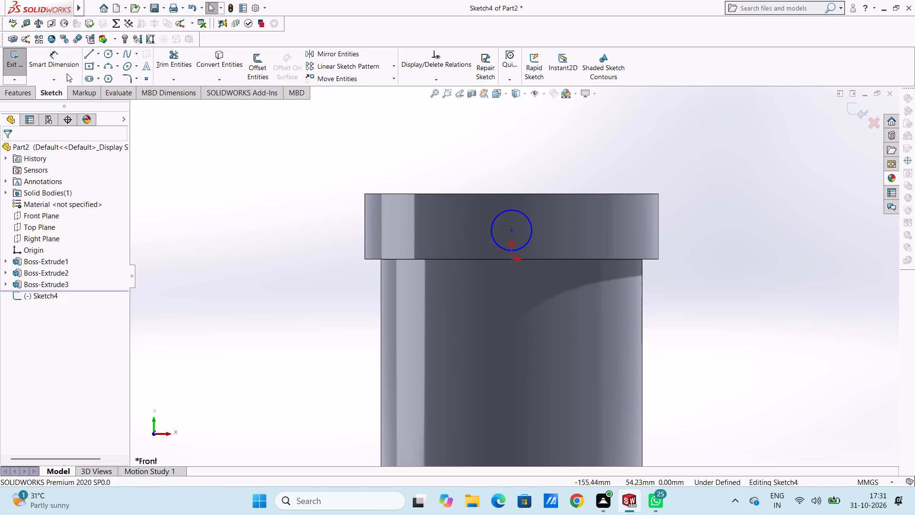
Dimension the circle's diameter as 15 mm.
{"action": "left_click", "coordinate": [58, 56]}
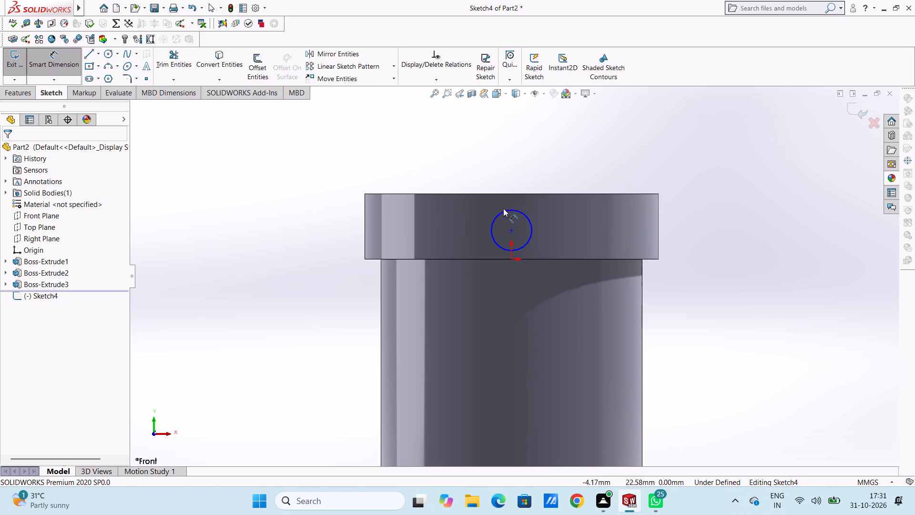
{"action": "left_click", "coordinate": [503, 209]}
{"action": "left_click", "coordinate": [767, 175]}
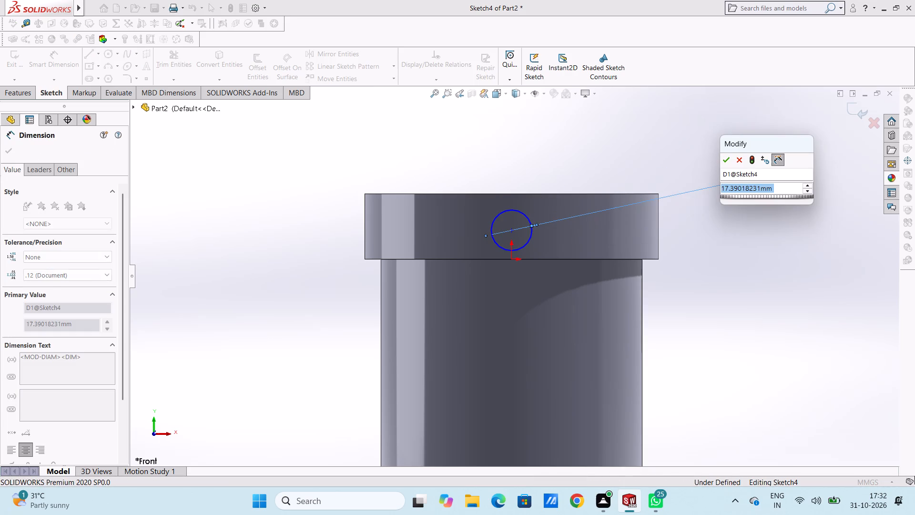
{"action": "type", "text": "15"}
{"action": "key", "text": "Return"}
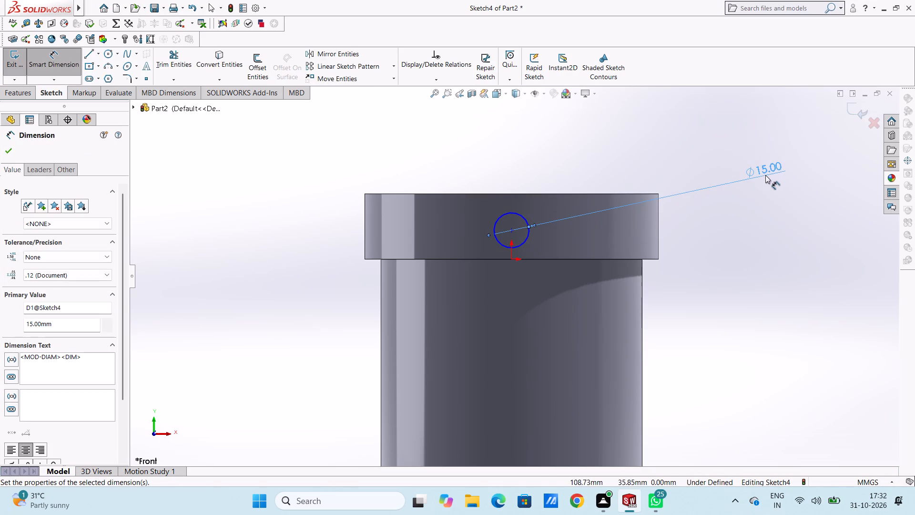
{"action": "left_click", "coordinate": [550, 151]}
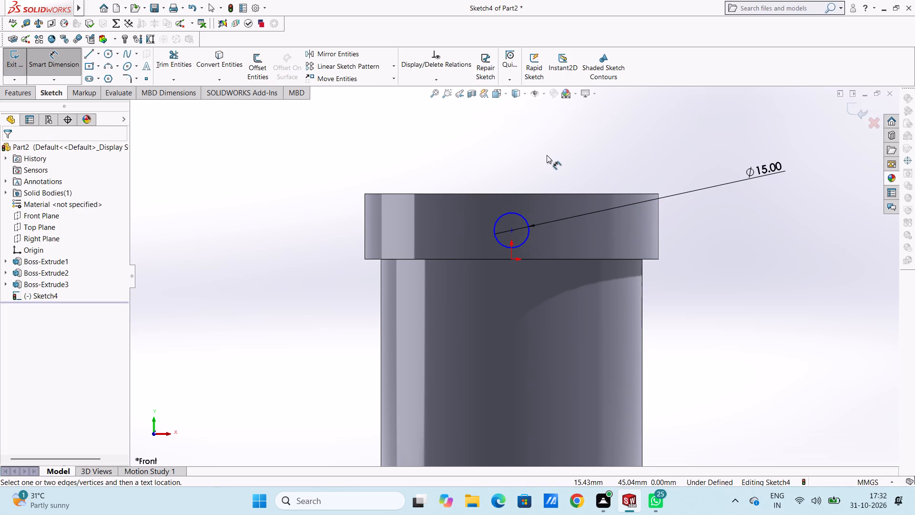
Set the flange circle's diameter to 30 mm.
{"action": "scroll", "coordinate": [543, 162], "scroll_direction": "up", "scroll_amount": 3}
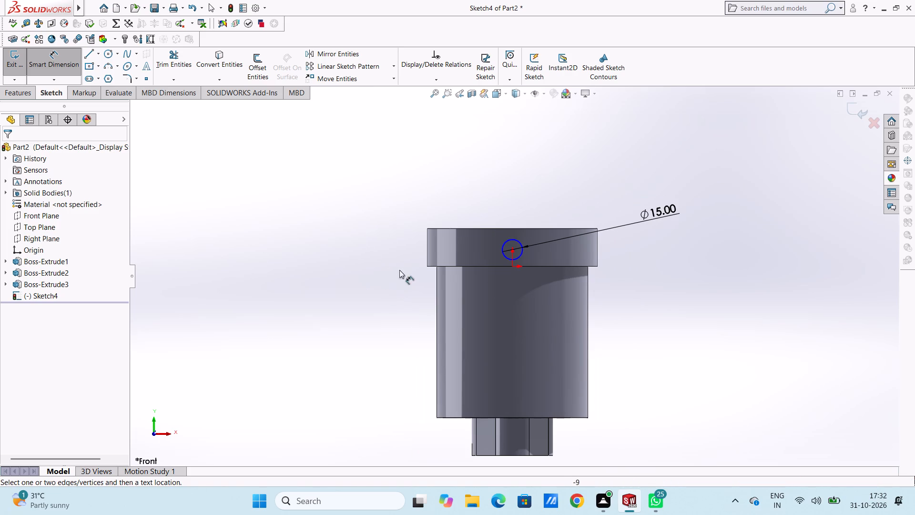
{"action": "scroll", "coordinate": [514, 271], "scroll_direction": "down", "scroll_amount": 2}
{"action": "scroll", "coordinate": [524, 245], "scroll_direction": "up", "scroll_amount": 2}
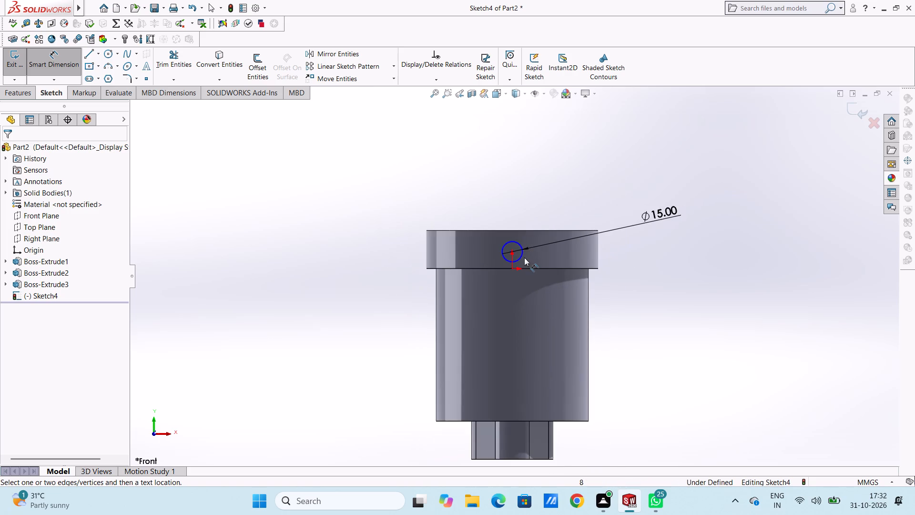
{"action": "scroll", "coordinate": [524, 257], "scroll_direction": "down", "scroll_amount": 2}
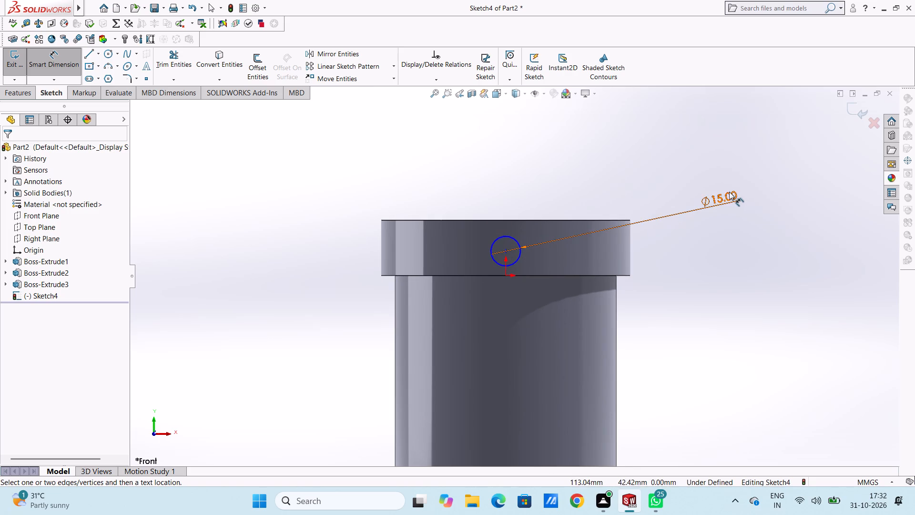
{"action": "double_click", "coordinate": [729, 192]}
{"action": "type", "text": "30"}
{"action": "key", "text": "Return"}
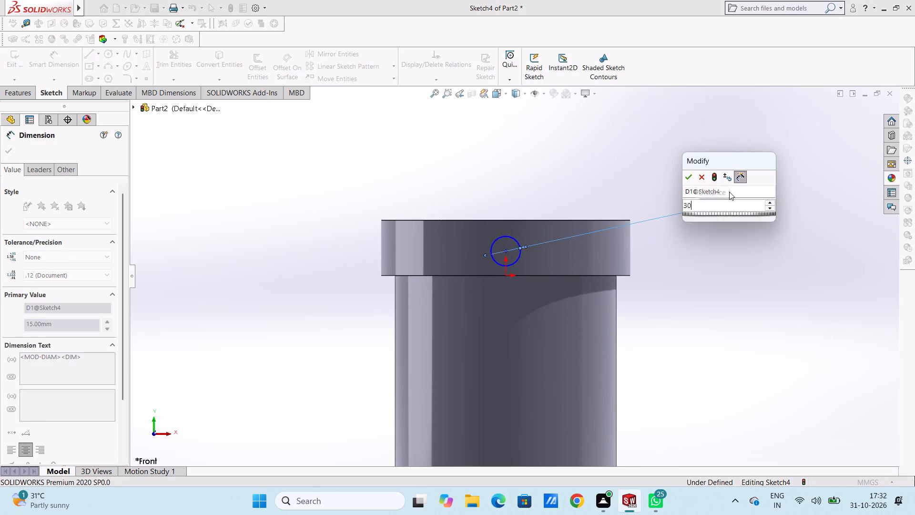
{"action": "left_click", "coordinate": [480, 194]}
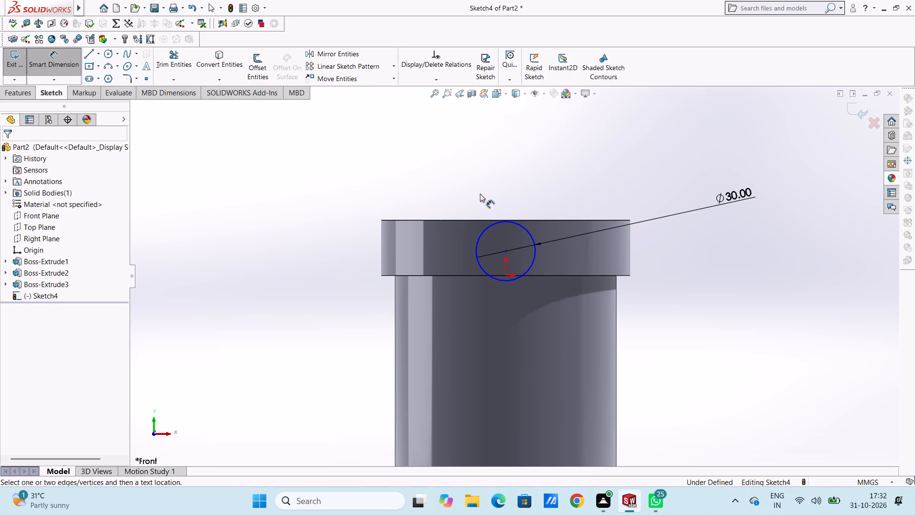
Dimension the circle's centre 18 mm below the flange's top edge.
{"action": "left_click", "coordinate": [505, 252]}
{"action": "left_click", "coordinate": [534, 220]}
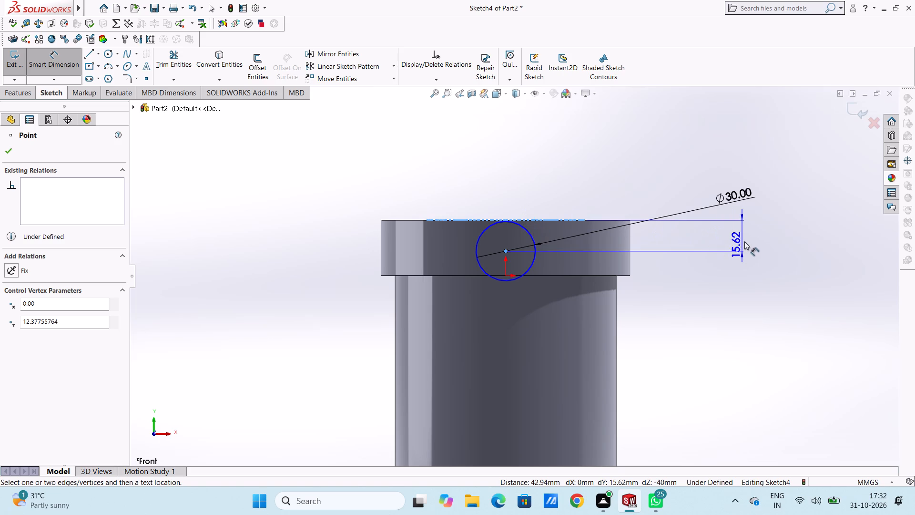
{"action": "left_click", "coordinate": [748, 236]}
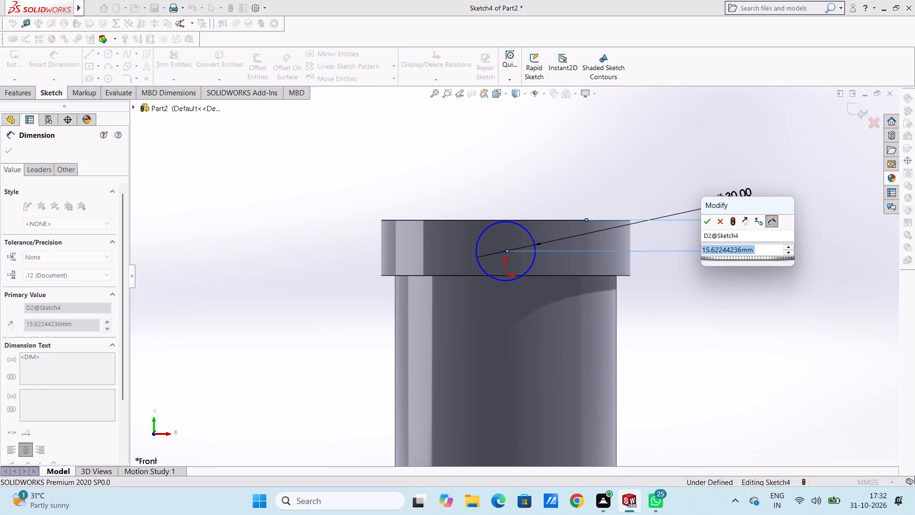
{"action": "type", "text": "18"}
{"action": "key", "text": "Return"}
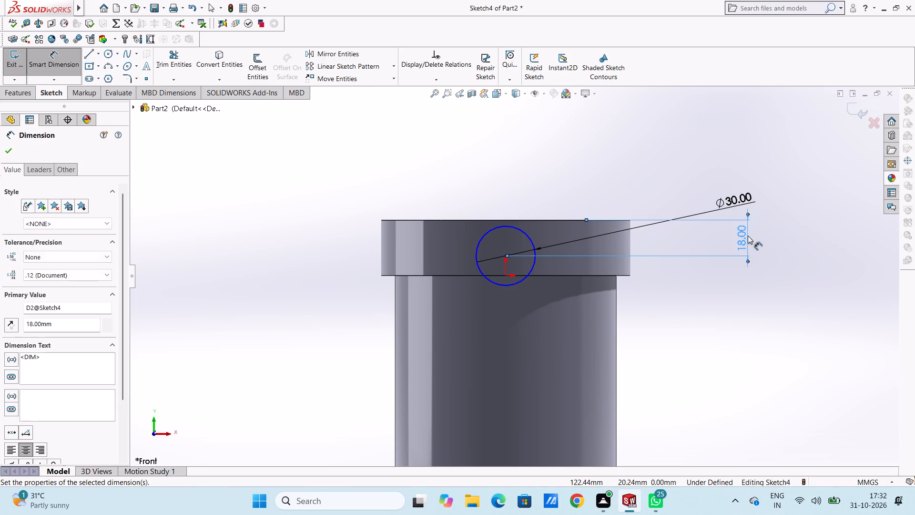
{"action": "left_click", "coordinate": [538, 157]}
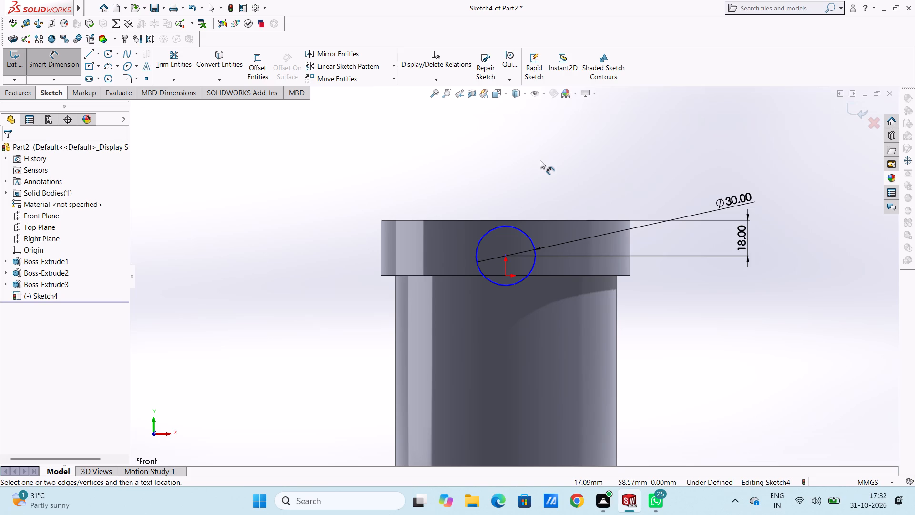
Add a vertical relation between the origin and the centre of the 30 mm circle.
{"action": "scroll", "coordinate": [527, 306], "scroll_direction": "down", "scroll_amount": 4}
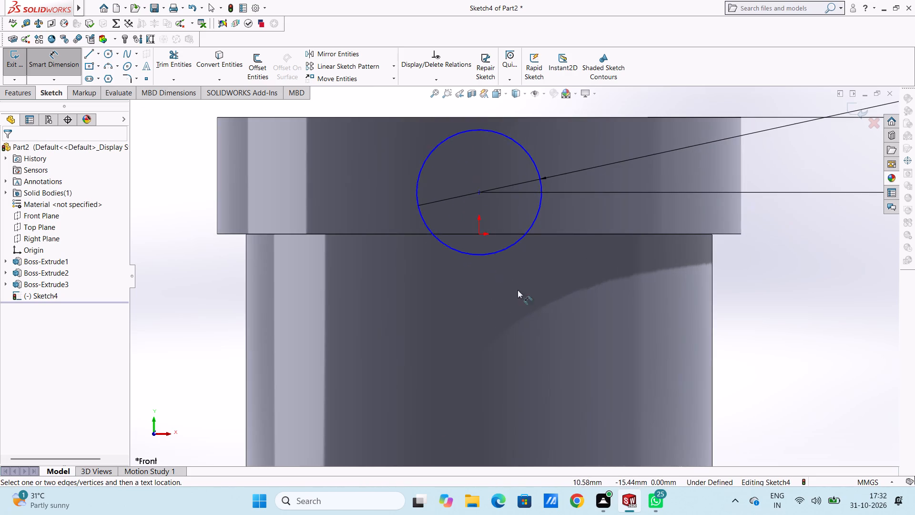
{"action": "left_click", "coordinate": [46, 67]}
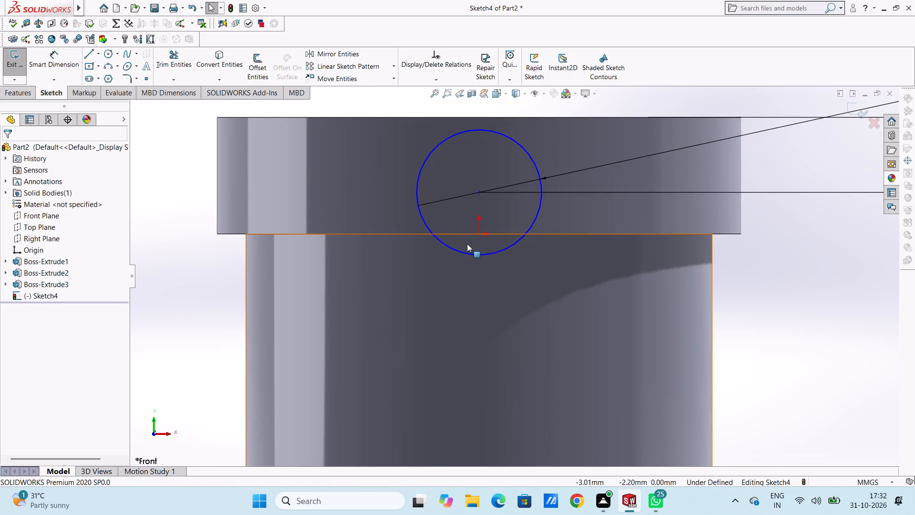
{"action": "left_click", "coordinate": [478, 233]}
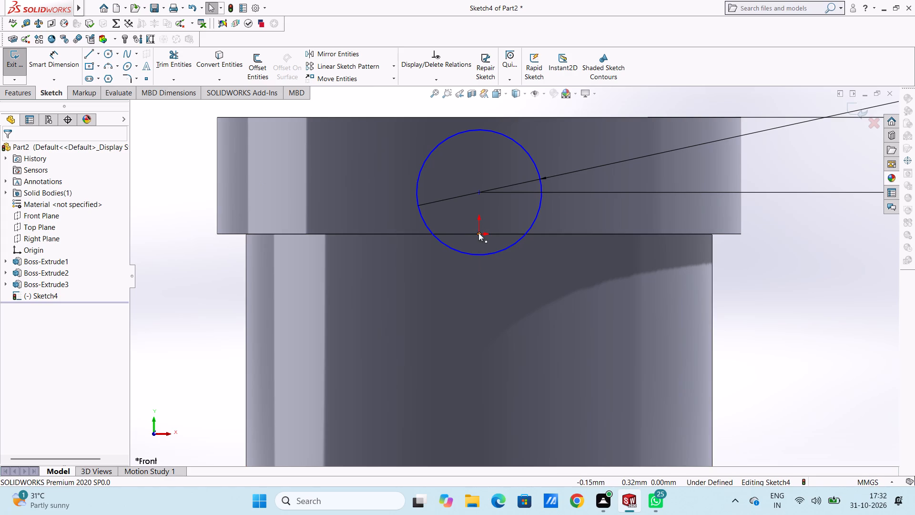
{"action": "left_click", "coordinate": [481, 194], "text": "ctrl"}
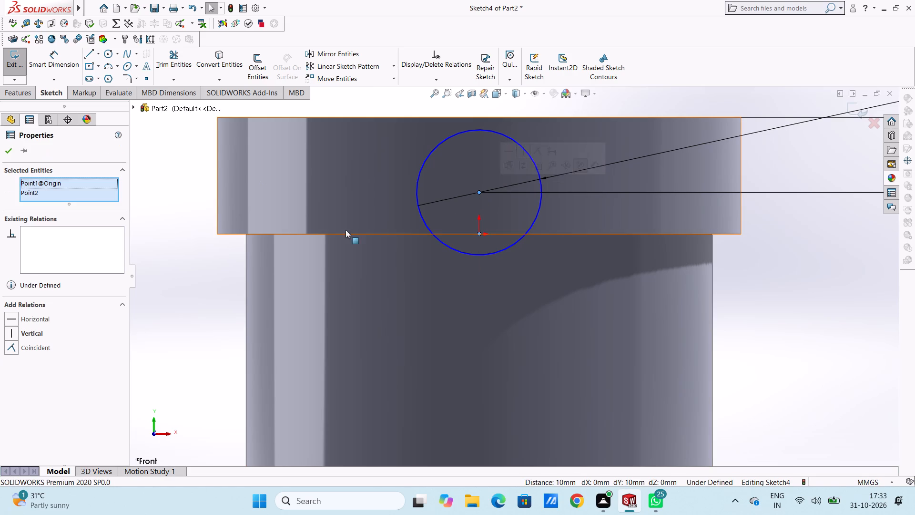
{"action": "left_click", "coordinate": [14, 330]}
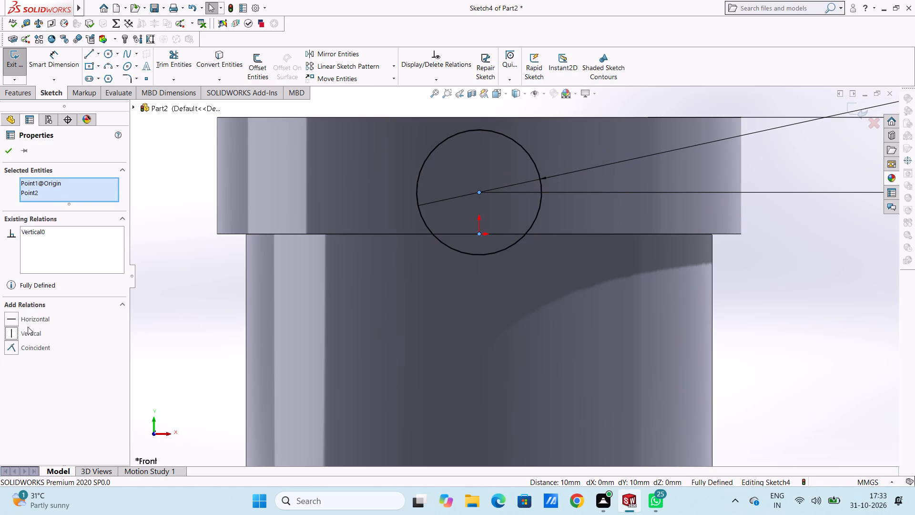
{"action": "left_click", "coordinate": [207, 299]}
Sketch a second circle about 29 mm in diameter near the bottom of the cylindrical body, centred about 84 mm directly below the origin.
{"action": "scroll", "coordinate": [207, 298], "scroll_direction": "up", "scroll_amount": 5}
{"action": "scroll", "coordinate": [496, 244], "scroll_direction": "up", "scroll_amount": 4}
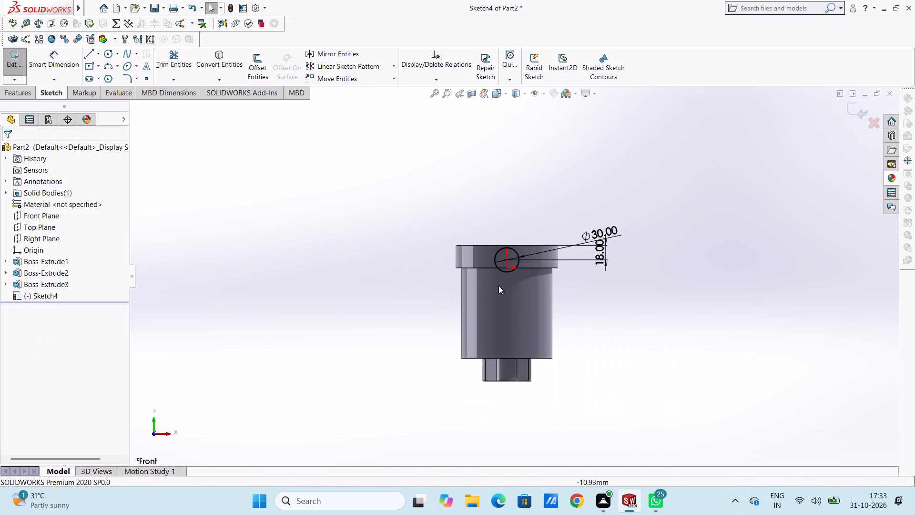
{"action": "scroll", "coordinate": [508, 362], "scroll_direction": "down", "scroll_amount": 2}
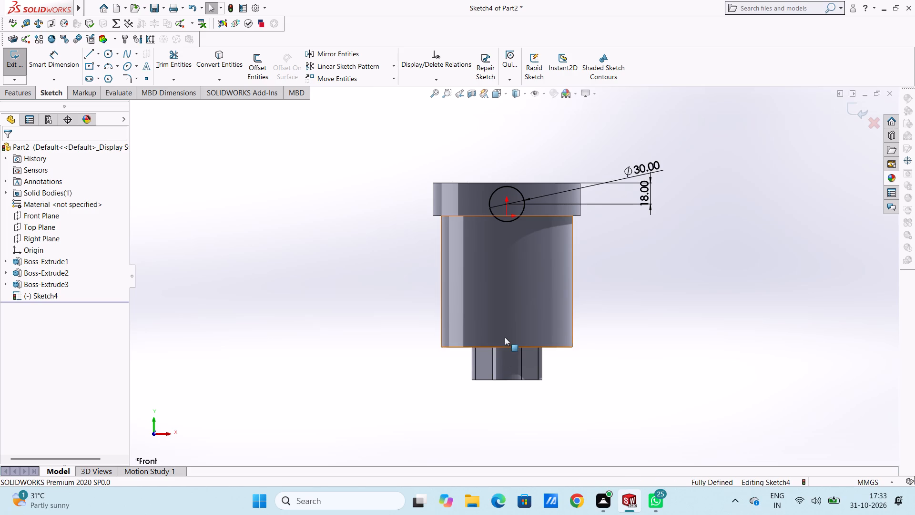
{"action": "left_click", "coordinate": [108, 56]}
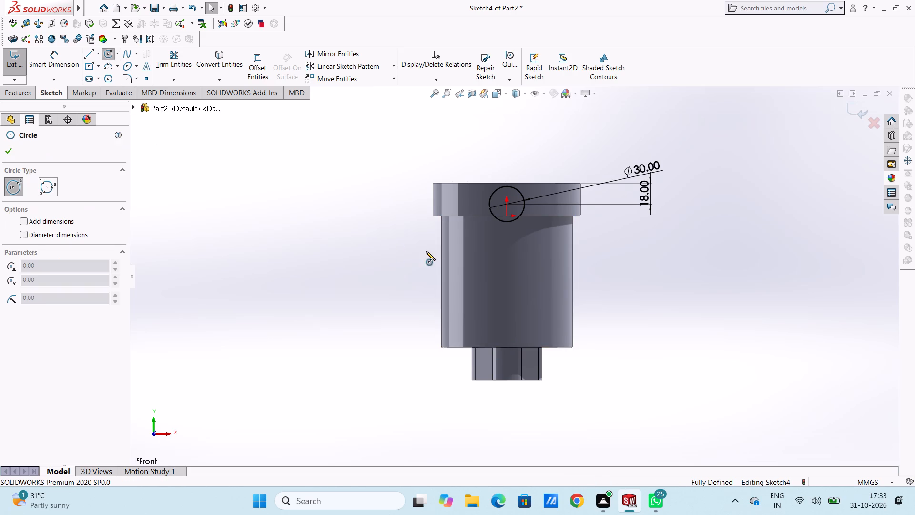
{"action": "left_click", "coordinate": [507, 314]}
{"action": "left_click", "coordinate": [517, 327]}
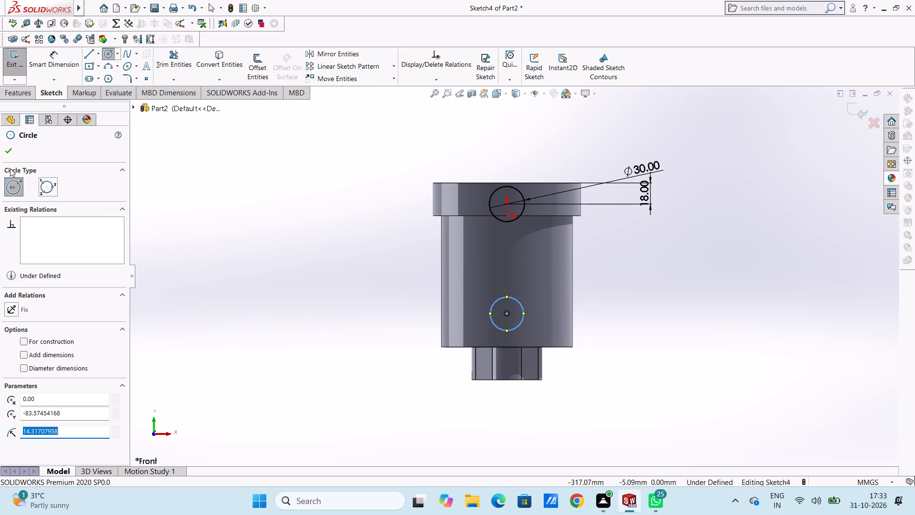
{"action": "left_click", "coordinate": [4, 149]}
{"action": "left_click", "coordinate": [278, 196]}
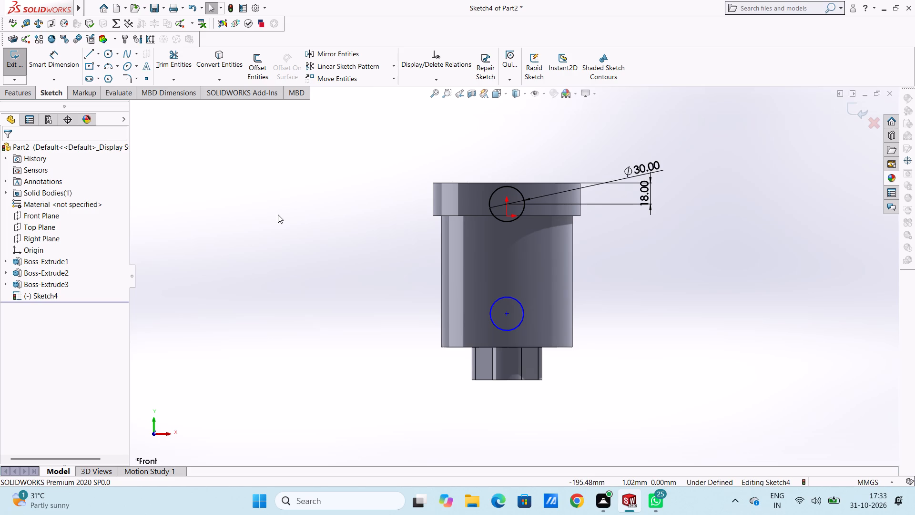
Set the diameter of the lower circle on the cylindrical body to 30 mm.
{"action": "left_click", "coordinate": [52, 65]}
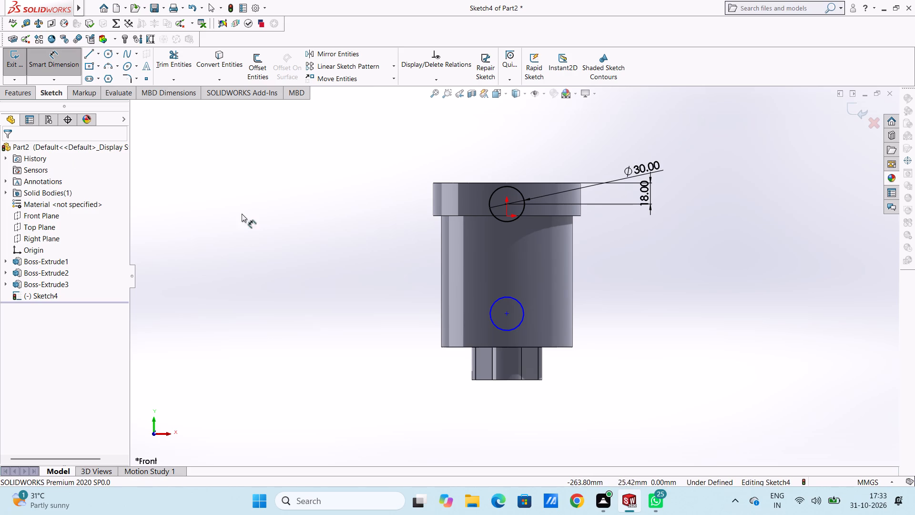
{"action": "left_click", "coordinate": [512, 297]}
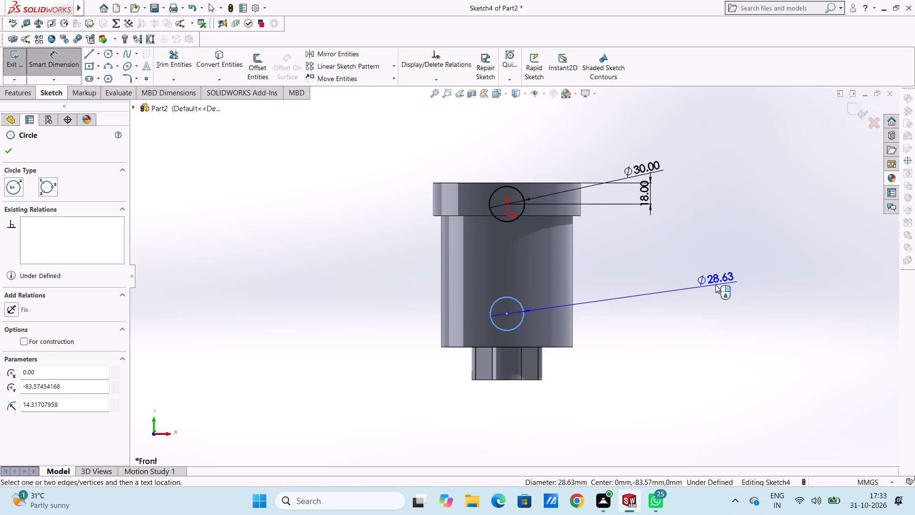
{"action": "left_click", "coordinate": [715, 285]}
{"action": "type", "text": "30"}
{"action": "key", "text": "Return"}
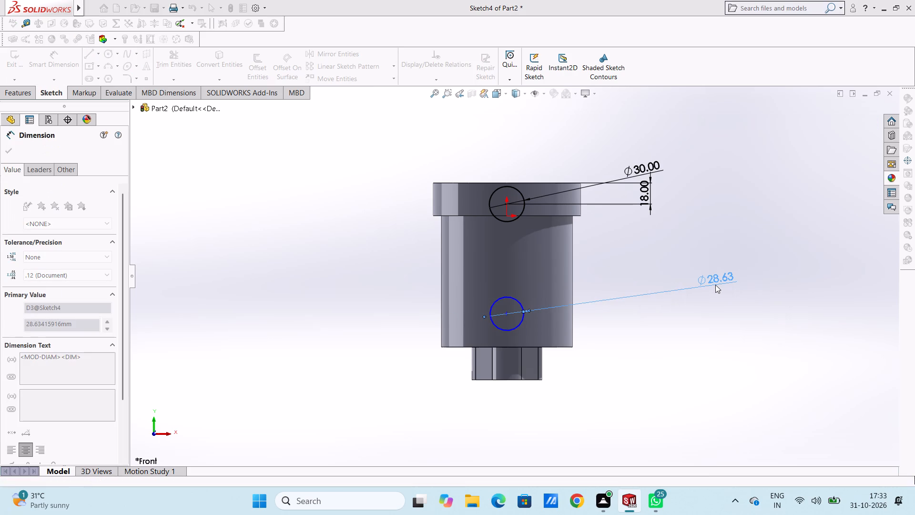
{"action": "left_click", "coordinate": [346, 272]}
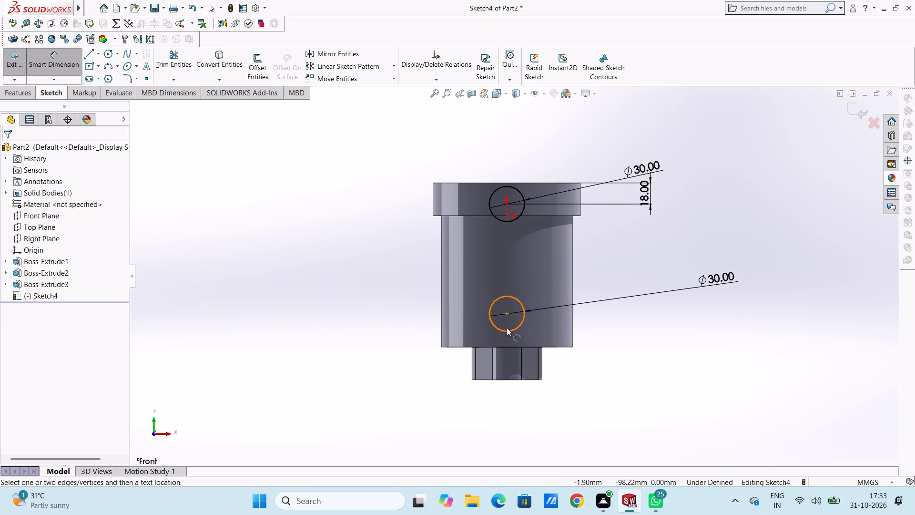
Dimension the vertical distance between the centres of the upper and lower circles as 106 mm.
{"action": "left_click", "coordinate": [506, 315]}
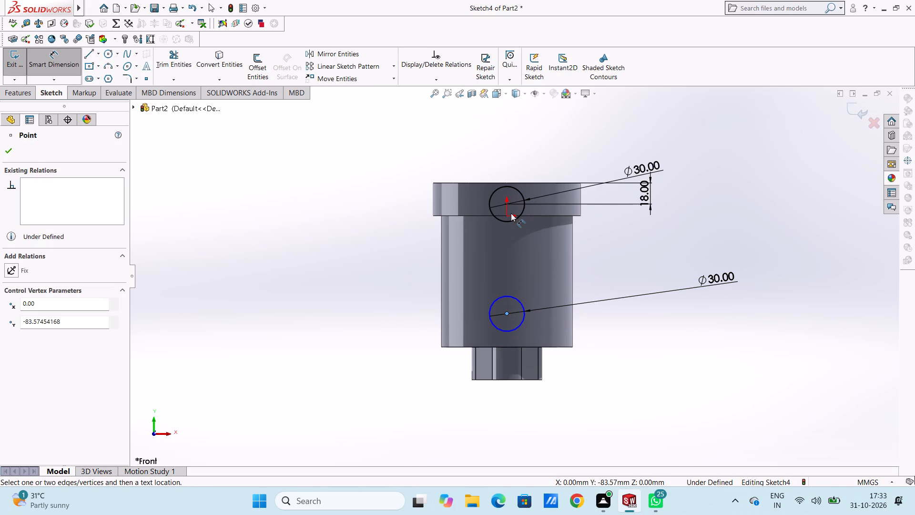
{"action": "left_click", "coordinate": [508, 204]}
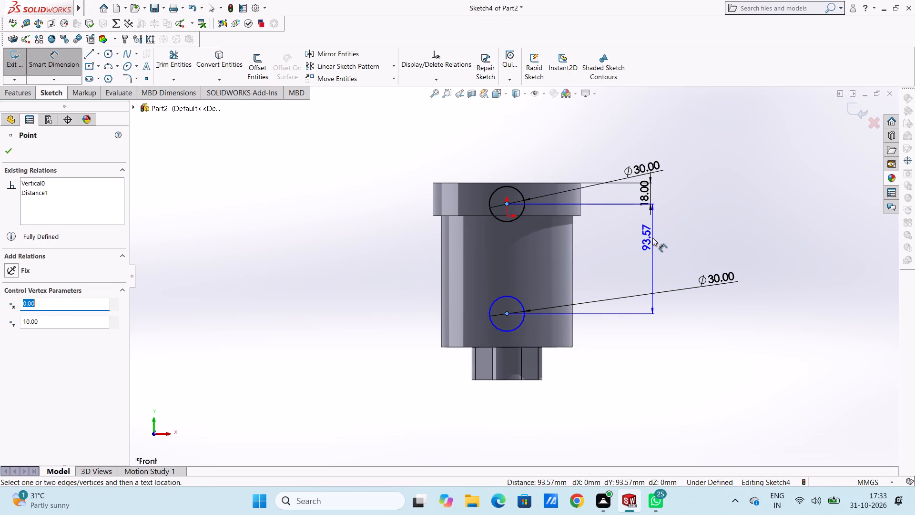
{"action": "left_click", "coordinate": [652, 241]}
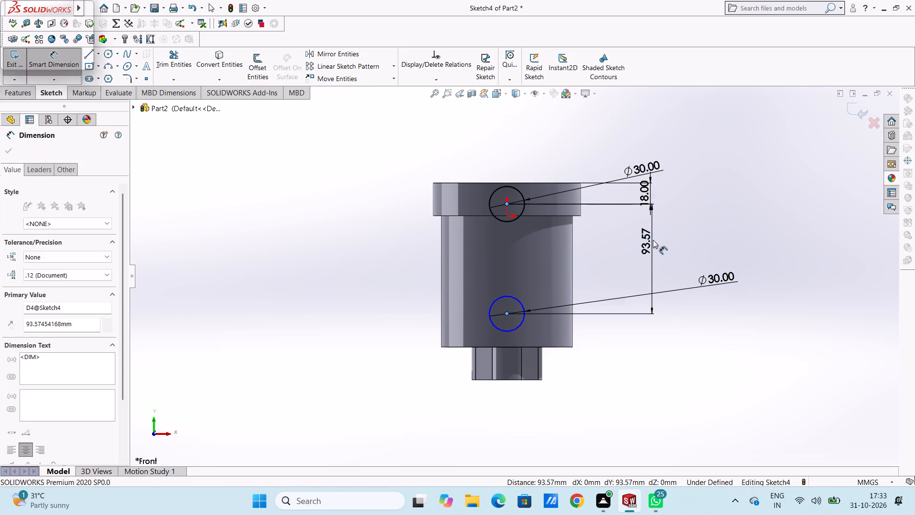
{"action": "type", "text": "106"}
{"action": "key", "text": "Return"}
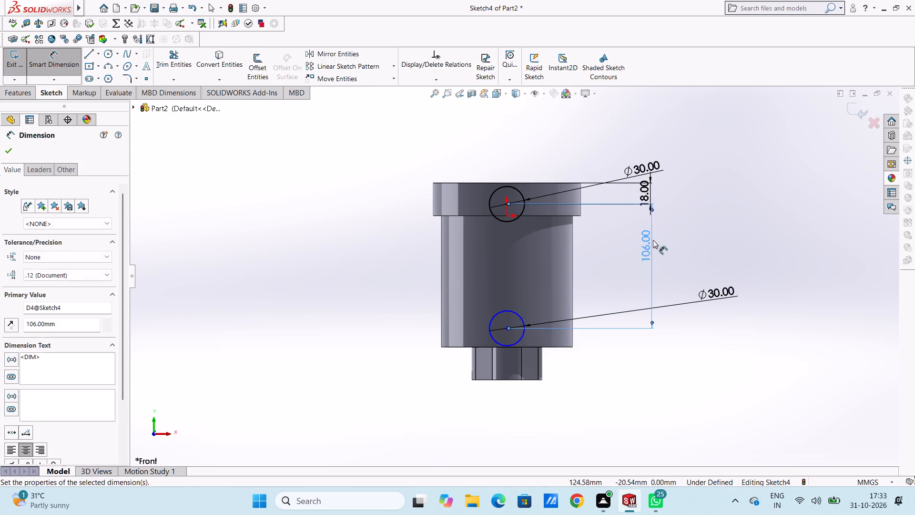
{"action": "left_click", "coordinate": [622, 267]}
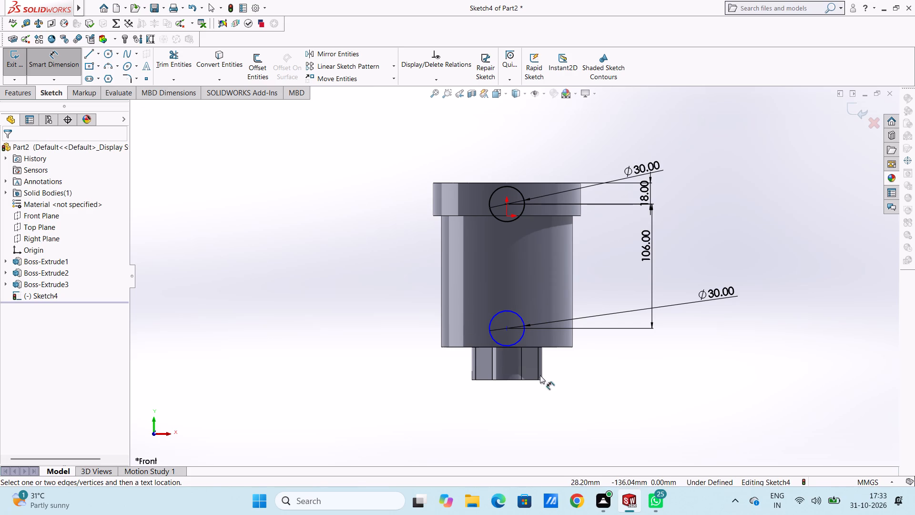
Add a vertical relation between the origin and the lower circle's centre.
{"action": "scroll", "coordinate": [533, 345], "scroll_direction": "up", "scroll_amount": 1}
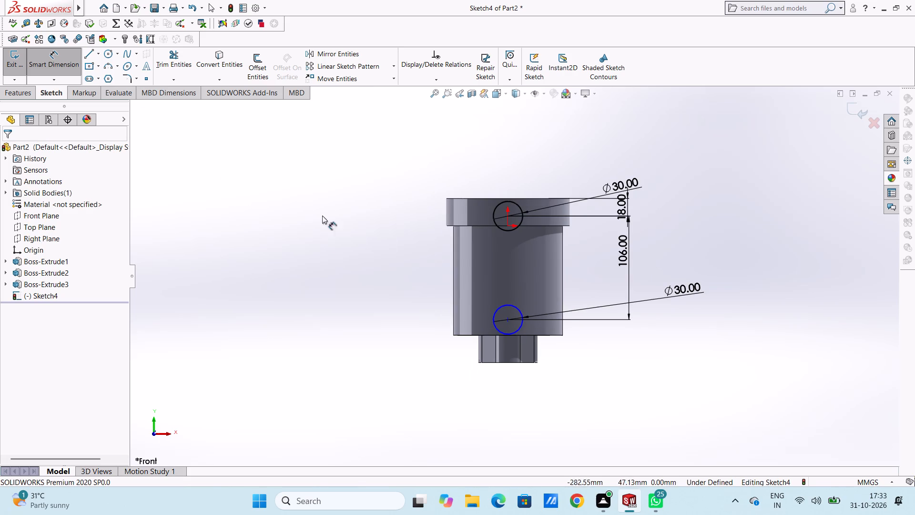
{"action": "left_click", "coordinate": [64, 60]}
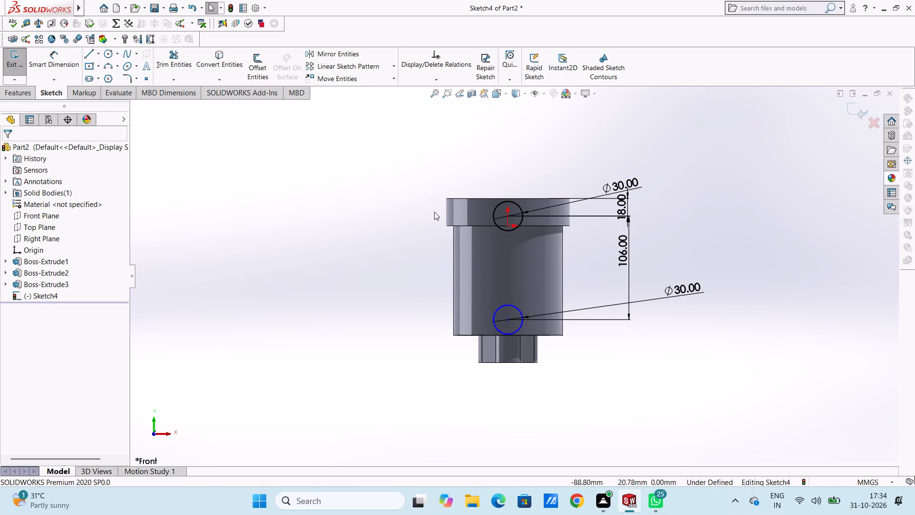
{"action": "left_click", "coordinate": [508, 226]}
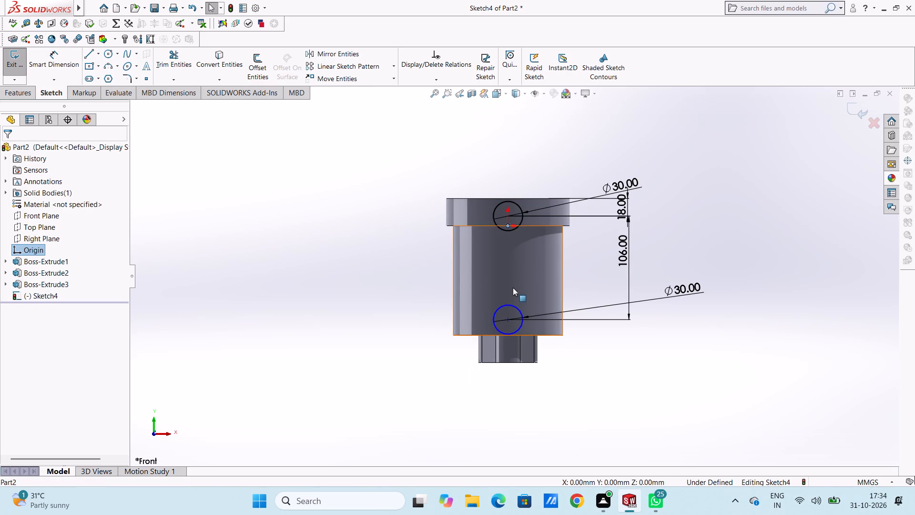
{"action": "left_click", "coordinate": [508, 321]}
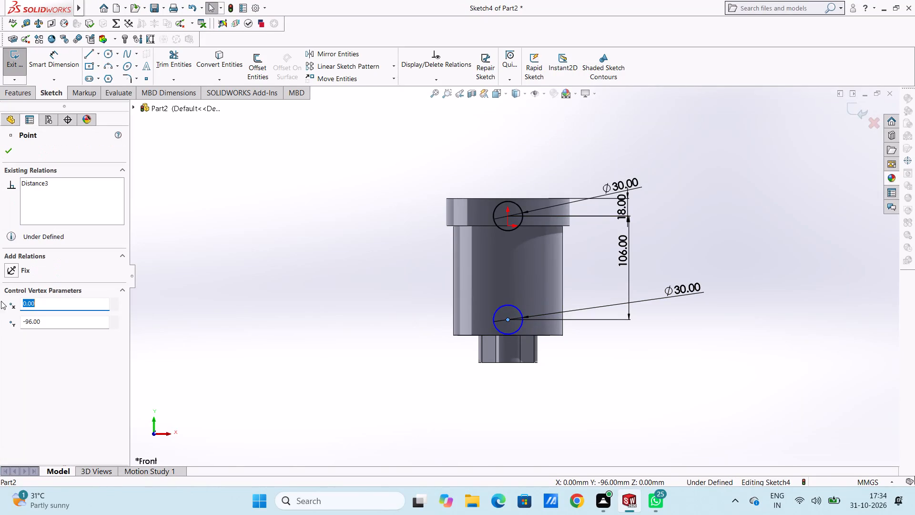
{"action": "left_click", "coordinate": [507, 227], "text": "ctrl"}
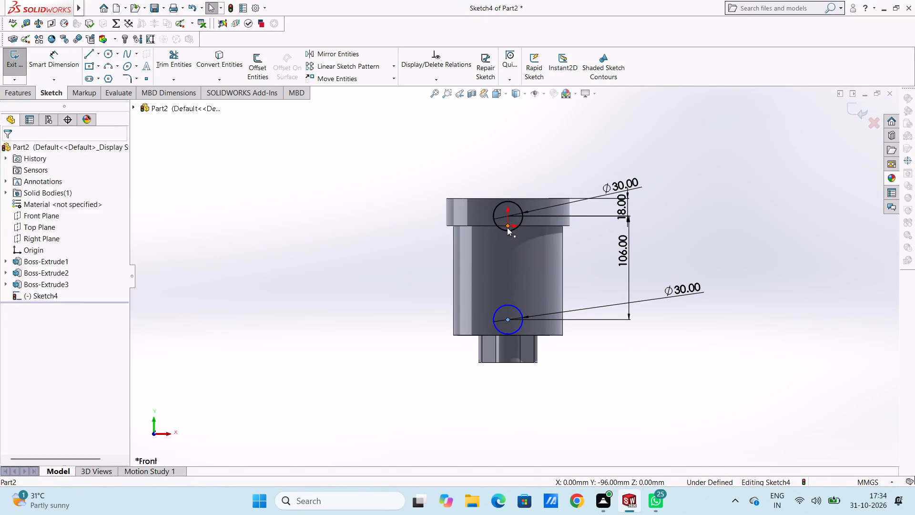
{"action": "left_click", "coordinate": [4, 331]}
{"action": "left_click", "coordinate": [16, 333]}
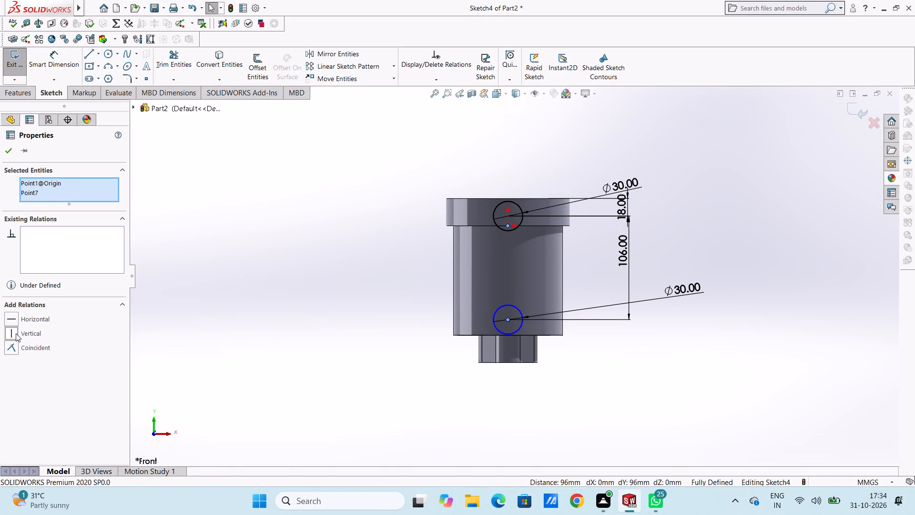
{"action": "left_click", "coordinate": [245, 312]}
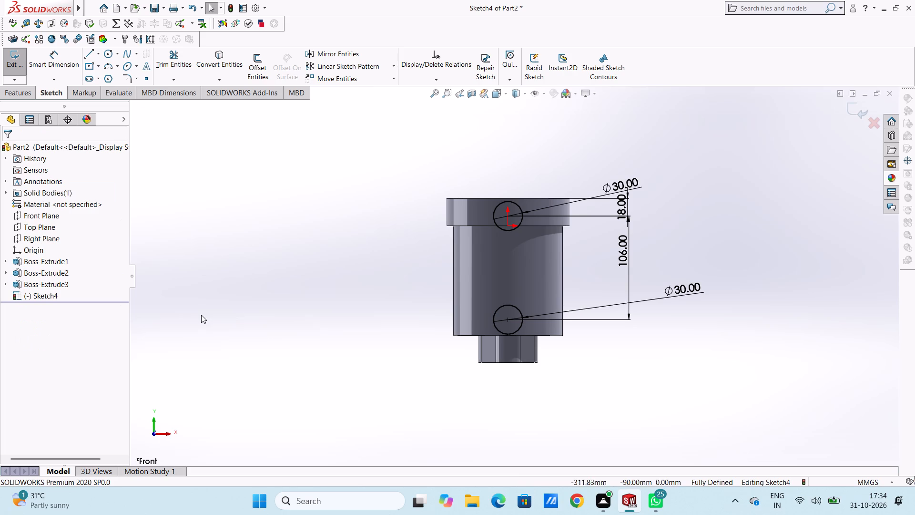
Extrude both 30 mm circles as blind bosses 76 mm outward from the sketch plane, merged with the body.
{"action": "middle_click_drag", "start_coordinate": [295, 247], "coordinate": [366, 297]}
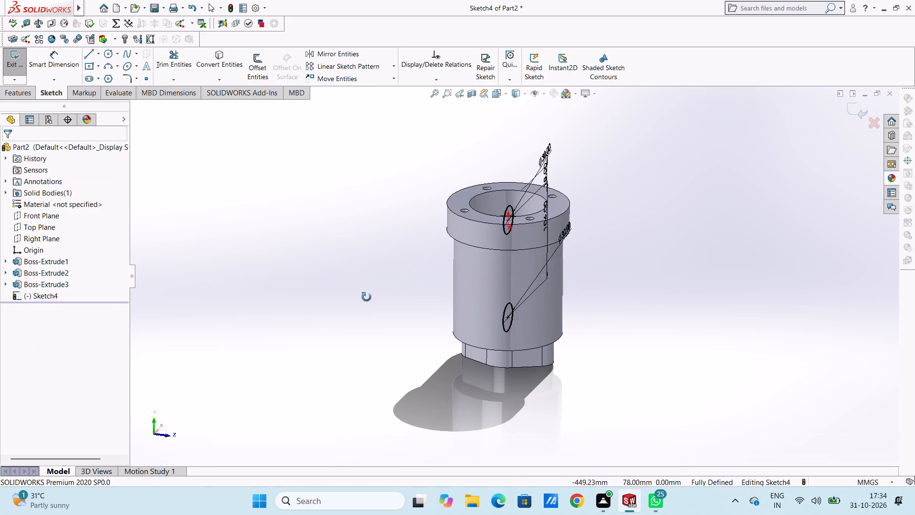
{"action": "middle_click_drag", "start_coordinate": [366, 297], "coordinate": [368, 300]}
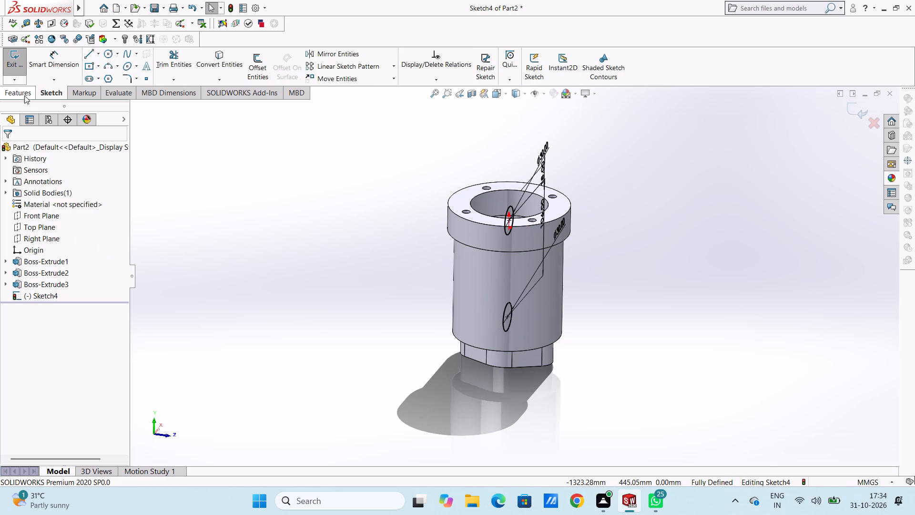
{"action": "left_click", "coordinate": [24, 93]}
{"action": "left_click", "coordinate": [166, 58]}
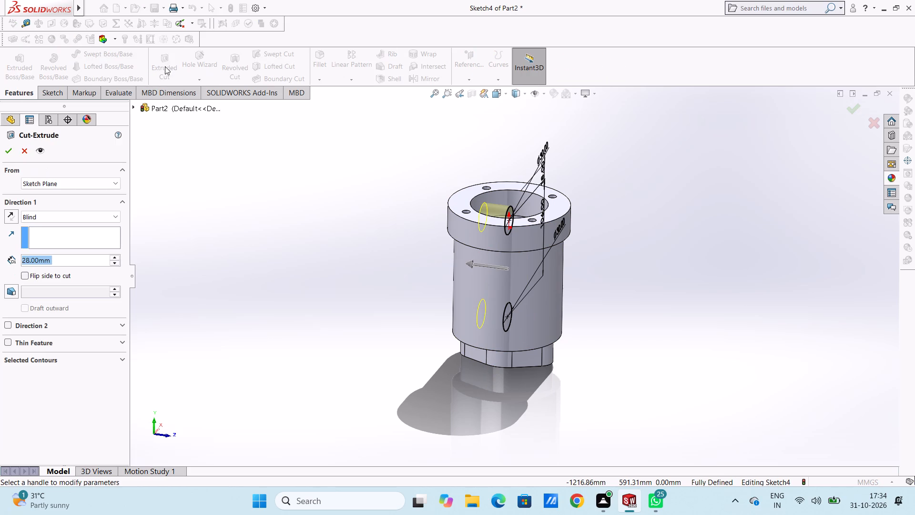
{"action": "left_click", "coordinate": [21, 152]}
{"action": "left_click", "coordinate": [22, 74]}
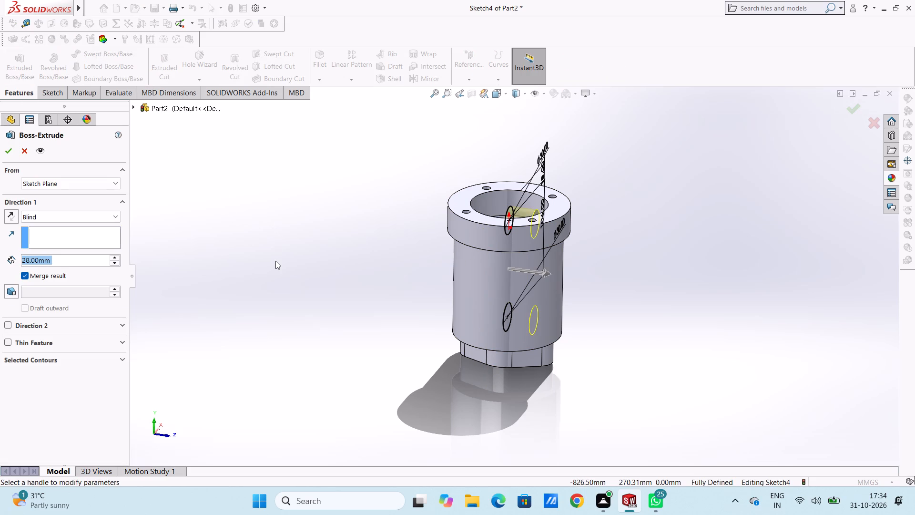
{"action": "type", "text": "76"}
{"action": "key", "text": "Return"}
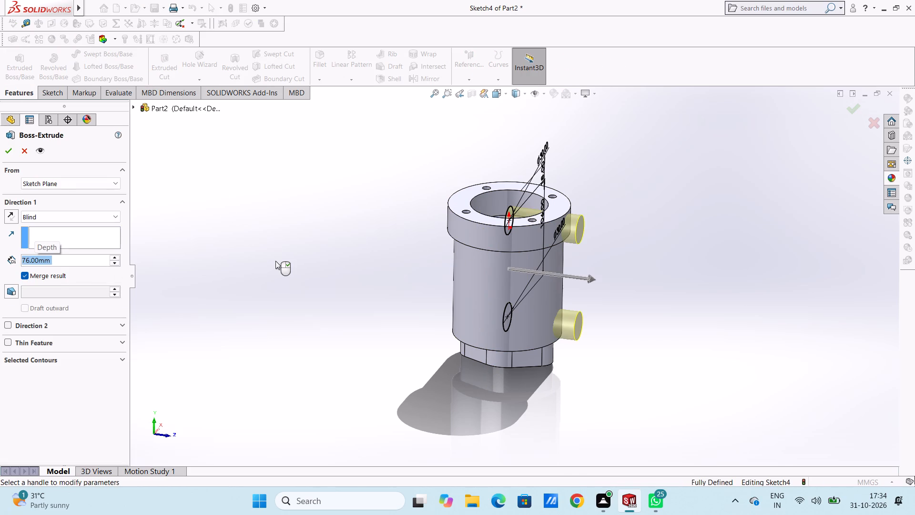
{"action": "left_click", "coordinate": [6, 155]}
{"action": "left_click", "coordinate": [248, 266]}
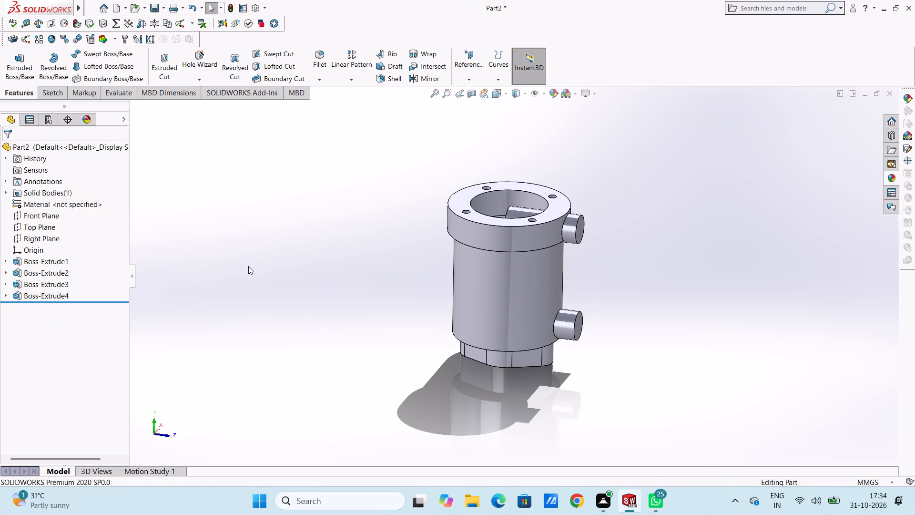
Examine the two cylindrical side bosses, the body's bore and the underside from several angles.
{"action": "middle_click_drag", "start_coordinate": [256, 294], "coordinate": [254, 246]}
{"action": "middle_click_drag", "start_coordinate": [261, 288], "coordinate": [285, 276]}
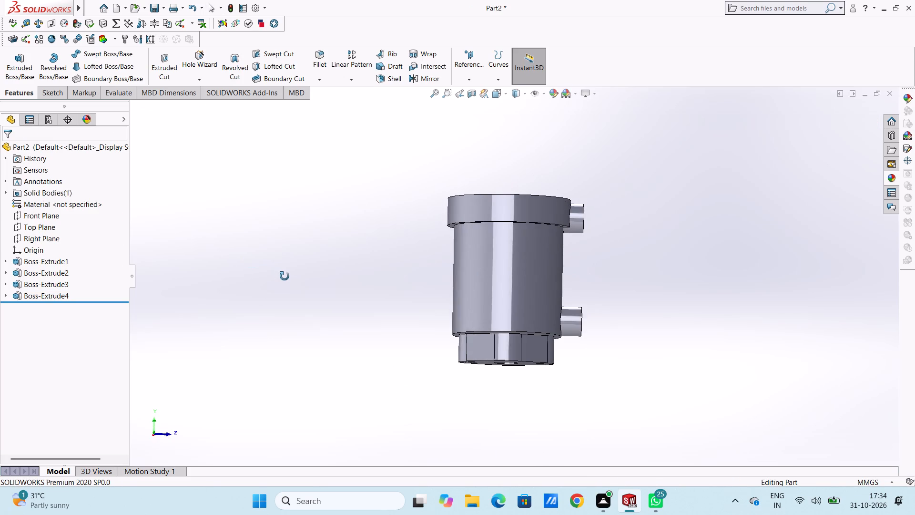
{"action": "middle_click_drag", "start_coordinate": [285, 276], "coordinate": [278, 280]}
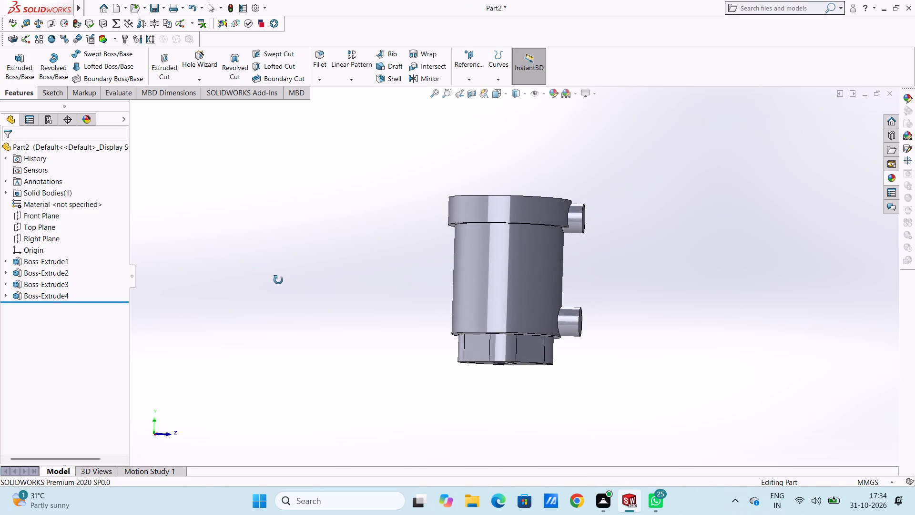
{"action": "middle_click_drag", "start_coordinate": [278, 280], "coordinate": [277, 390]}
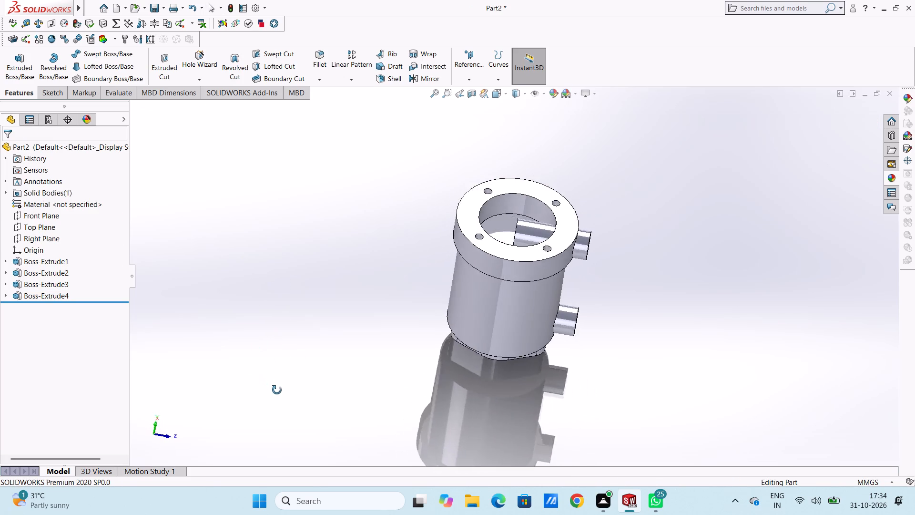
{"action": "middle_click_drag", "start_coordinate": [277, 390], "coordinate": [277, 305]}
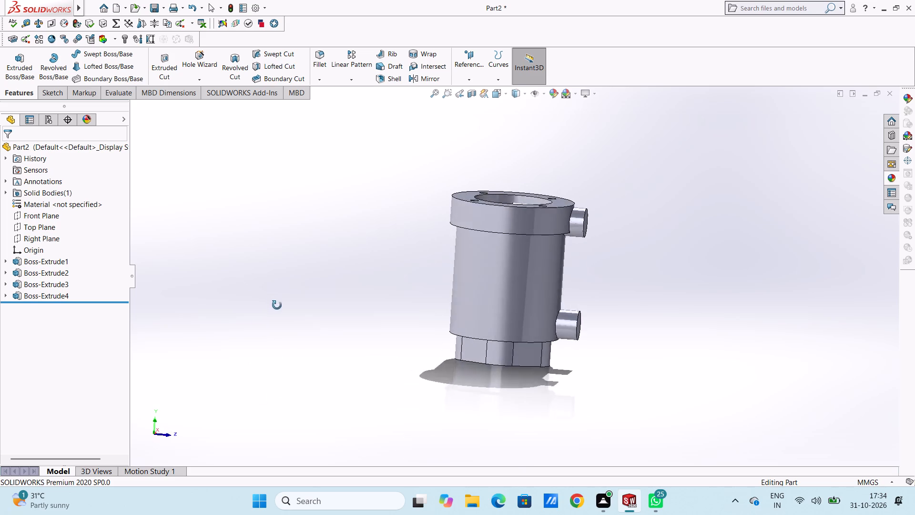
{"action": "middle_click_drag", "start_coordinate": [277, 305], "coordinate": [280, 382]}
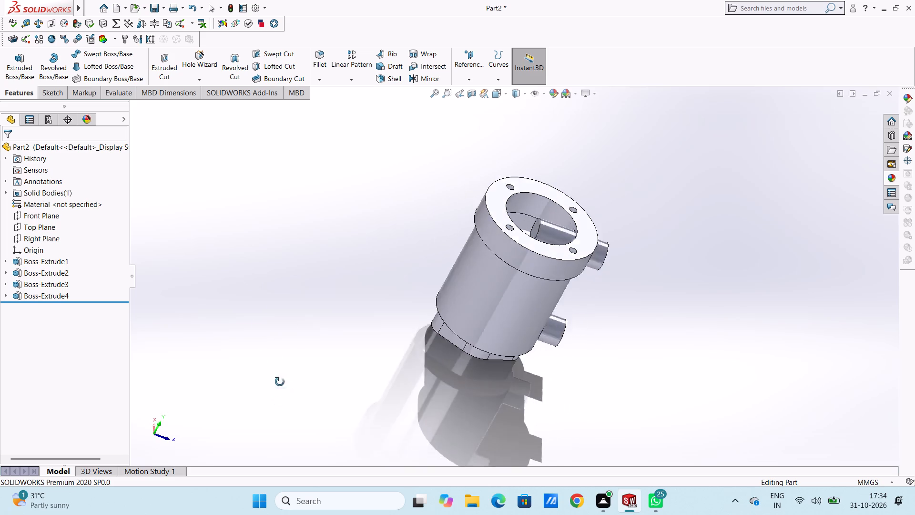
{"action": "middle_click_drag", "start_coordinate": [280, 382], "coordinate": [261, 385]}
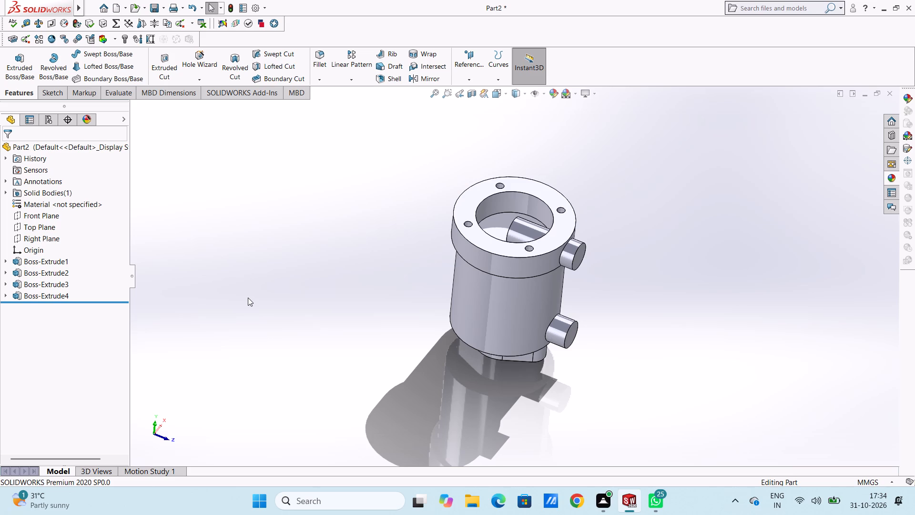
{"action": "middle_click_drag", "start_coordinate": [256, 357], "coordinate": [266, 281]}
{"action": "middle_click_drag", "start_coordinate": [272, 367], "coordinate": [243, 368]}
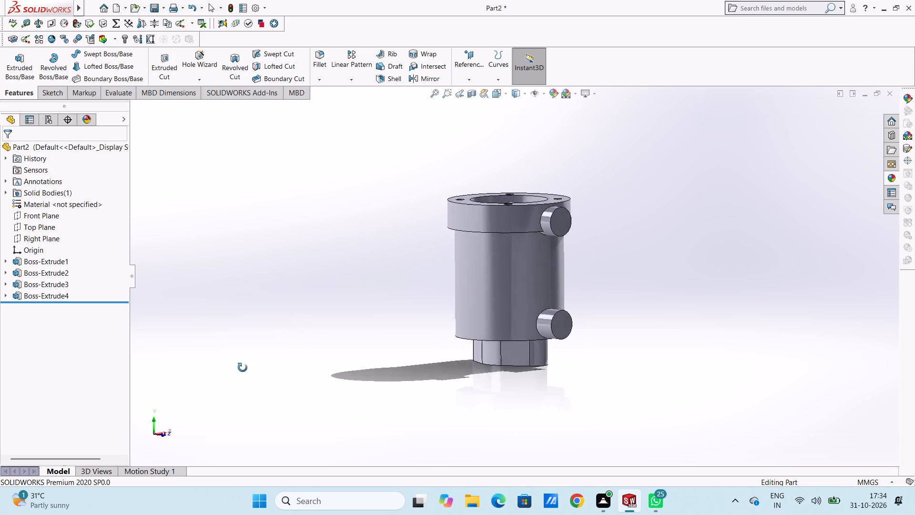
{"action": "middle_click_drag", "start_coordinate": [243, 368], "coordinate": [249, 363]}
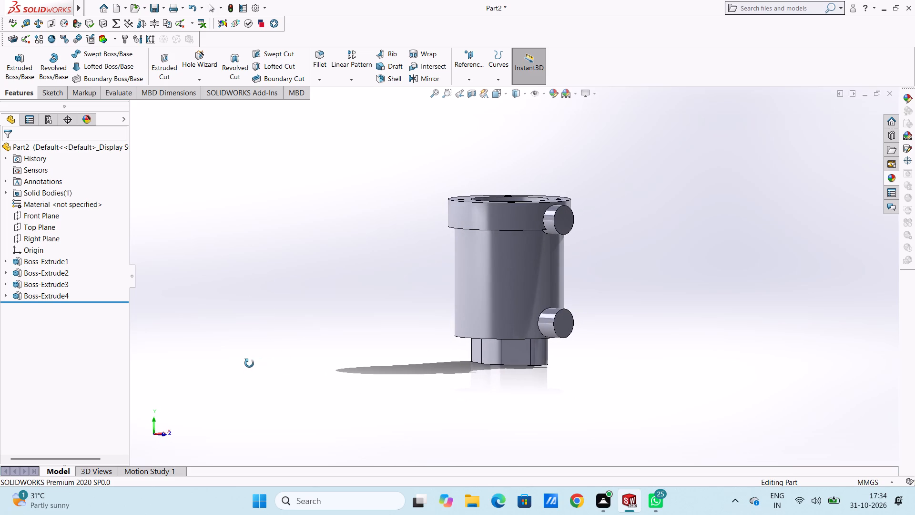
{"action": "middle_click_drag", "start_coordinate": [249, 363], "coordinate": [249, 364]}
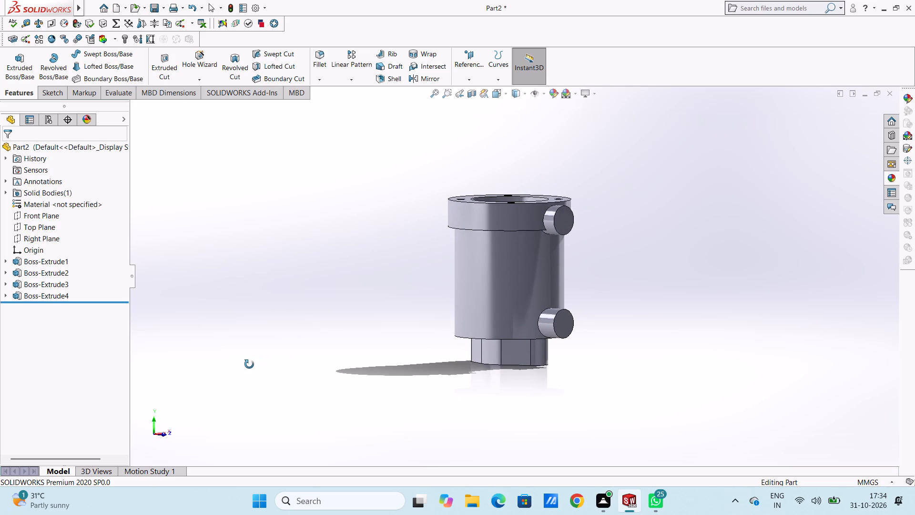
{"action": "middle_click_drag", "start_coordinate": [249, 364], "coordinate": [250, 364]}
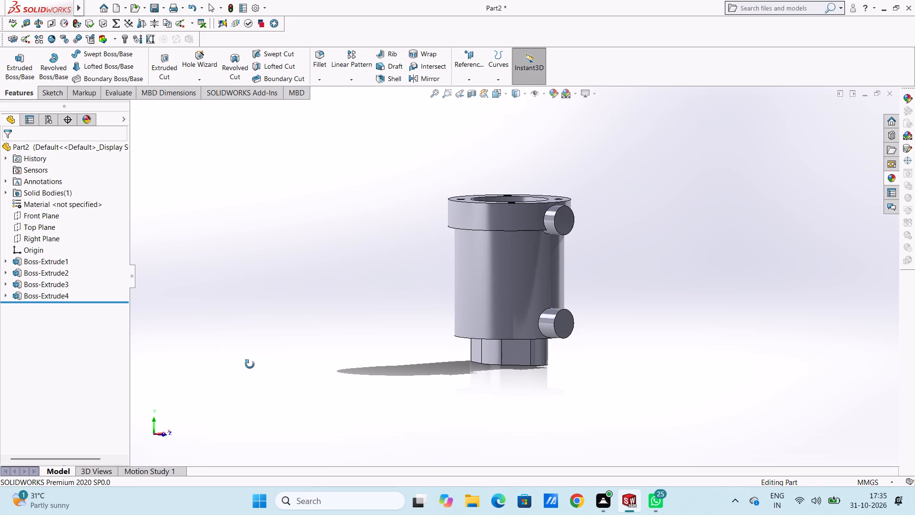
{"action": "middle_click_drag", "start_coordinate": [250, 364], "coordinate": [250, 365]}
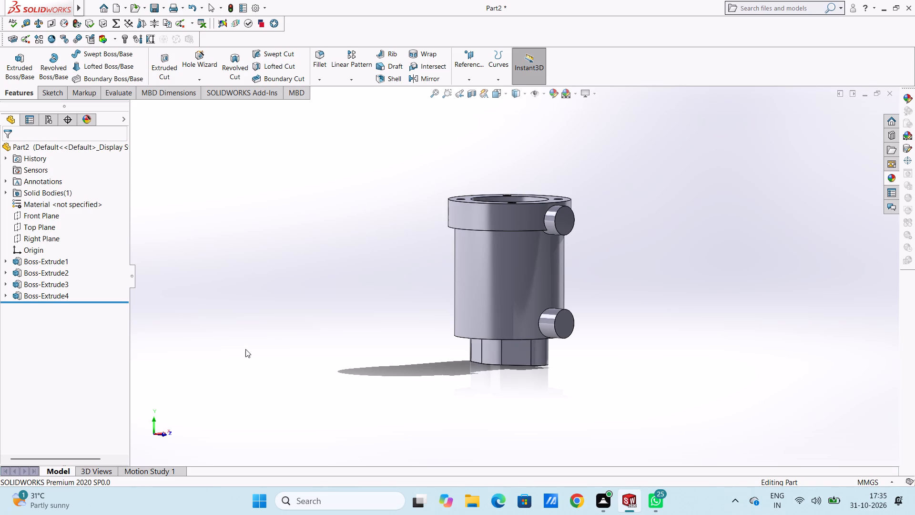
{"action": "scroll", "coordinate": [234, 367], "scroll_direction": "down", "scroll_amount": 1}
{"action": "scroll", "coordinate": [241, 346], "scroll_direction": "up", "scroll_amount": 4}
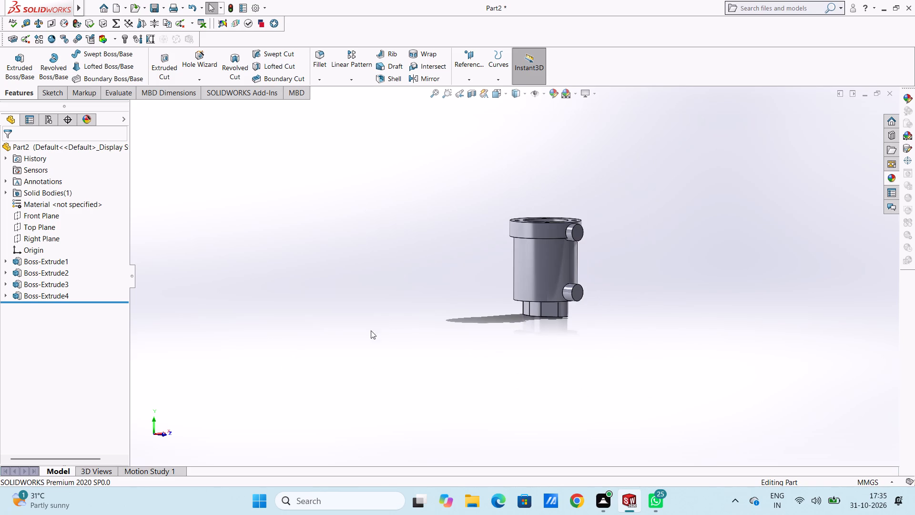
{"action": "middle_click_drag", "start_coordinate": [422, 337], "coordinate": [417, 320]}
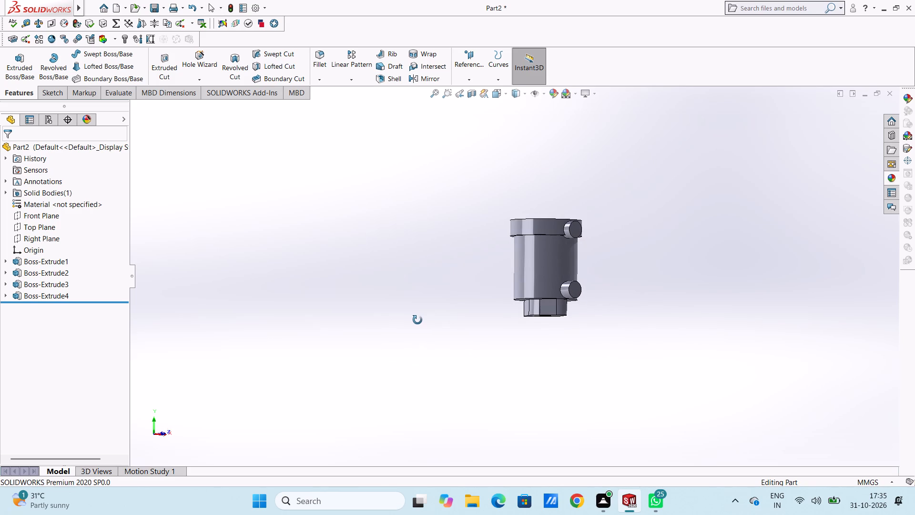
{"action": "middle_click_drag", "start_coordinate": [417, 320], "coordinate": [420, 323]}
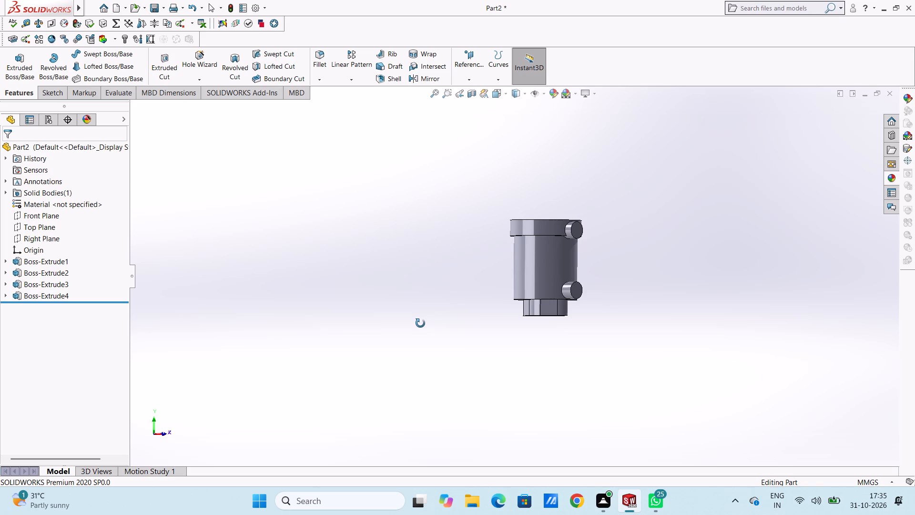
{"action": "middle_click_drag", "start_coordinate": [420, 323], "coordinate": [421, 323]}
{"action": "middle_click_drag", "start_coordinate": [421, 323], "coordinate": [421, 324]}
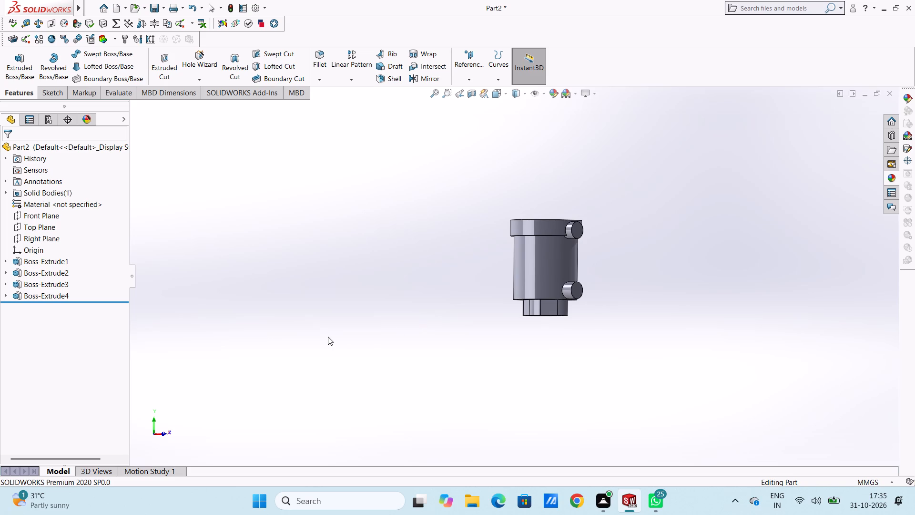
Start a sketch on the upper side boss's end face and draw a circle about 10 mm in diameter at its centre.
{"action": "key", "text": "ctrl+1"}
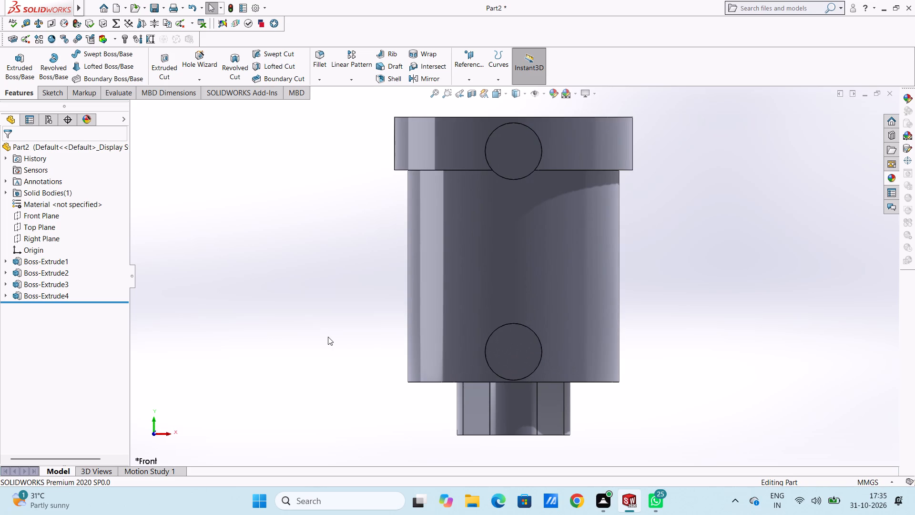
{"action": "scroll", "coordinate": [548, 172], "scroll_direction": "up", "scroll_amount": 4}
{"action": "scroll", "coordinate": [539, 259], "scroll_direction": "down", "scroll_amount": 2}
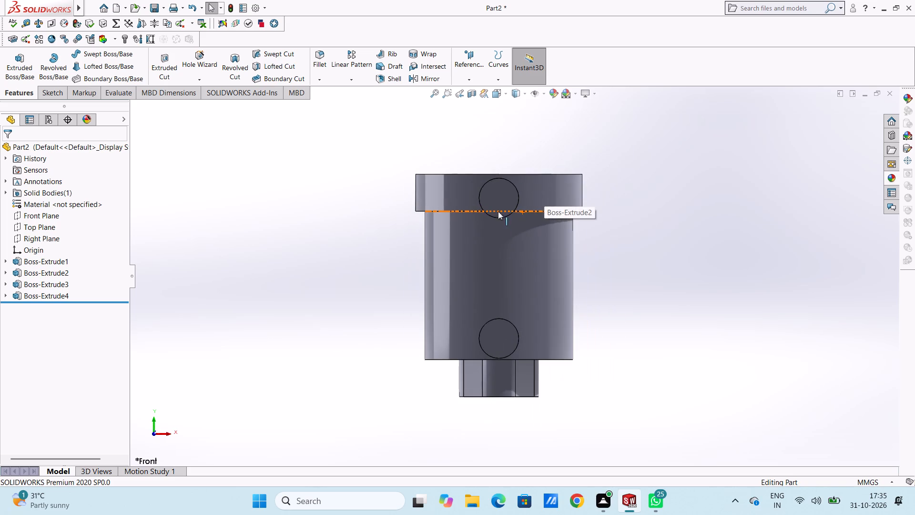
{"action": "left_click", "coordinate": [501, 202]}
{"action": "left_click", "coordinate": [542, 180]}
{"action": "left_click", "coordinate": [496, 150]}
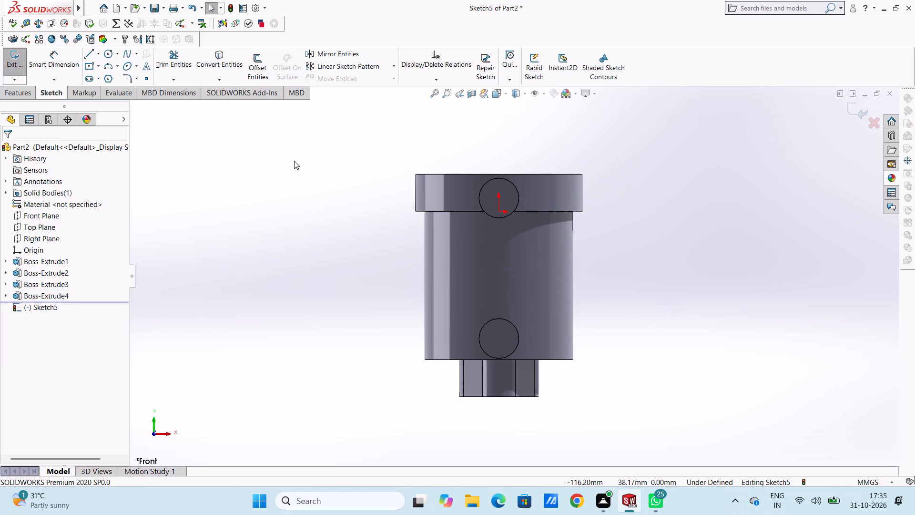
{"action": "left_click", "coordinate": [110, 54]}
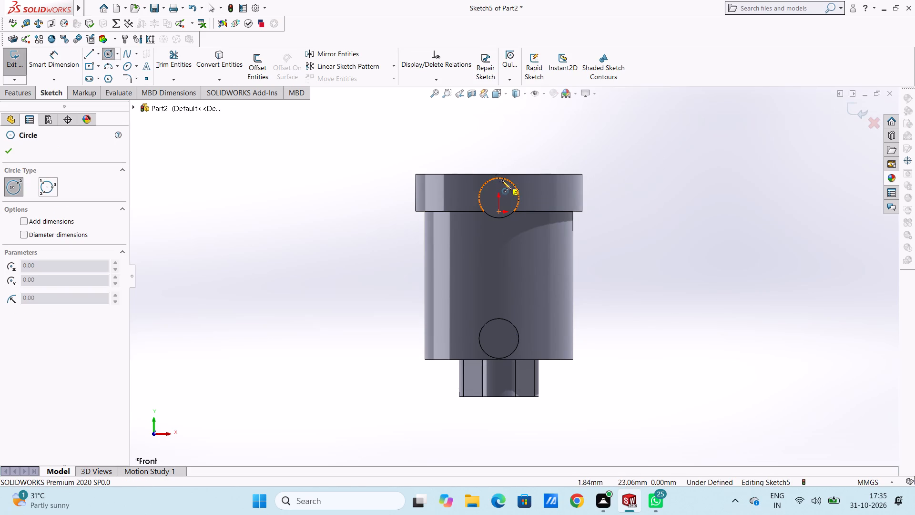
{"action": "scroll", "coordinate": [505, 203], "scroll_direction": "down", "scroll_amount": 7}
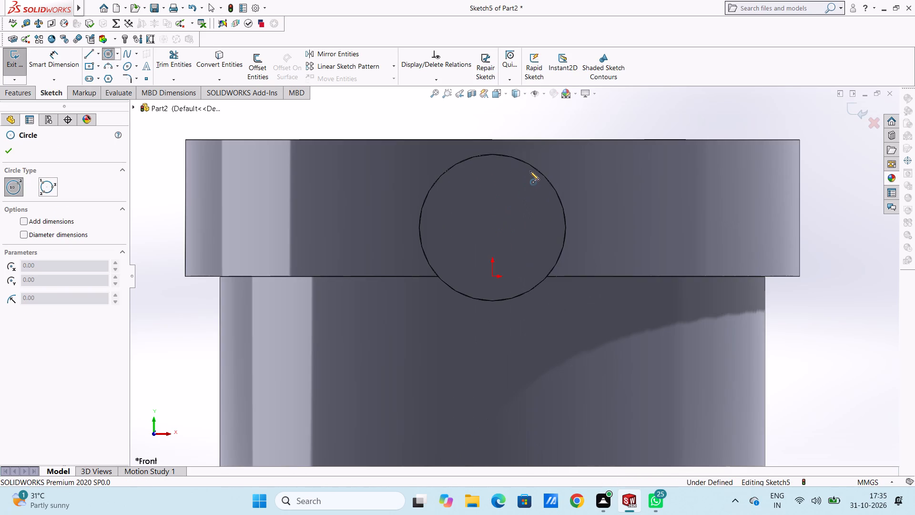
{"action": "left_click", "coordinate": [491, 228]}
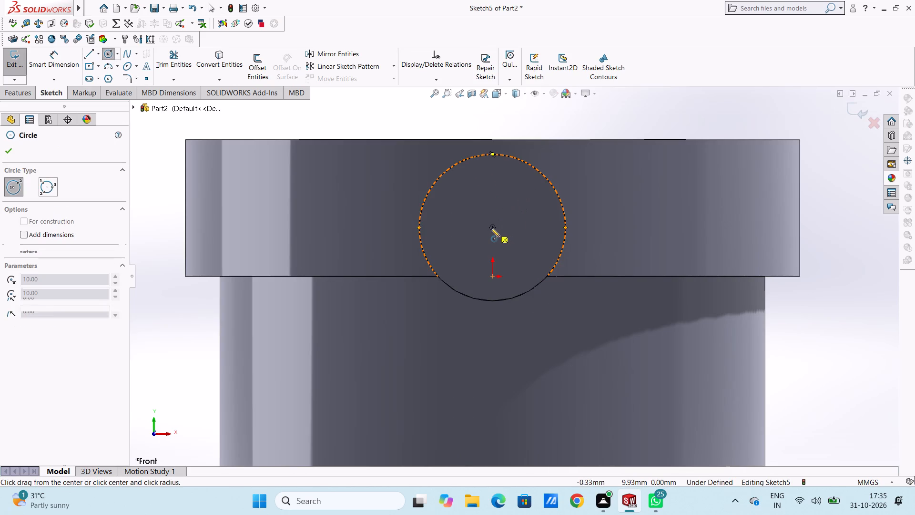
{"action": "left_click", "coordinate": [508, 247]}
Draw a second circle about 11.4 mm in diameter, concentric with the lower side boss, in the same sketch.
{"action": "scroll", "coordinate": [504, 229], "scroll_direction": "up", "scroll_amount": 9}
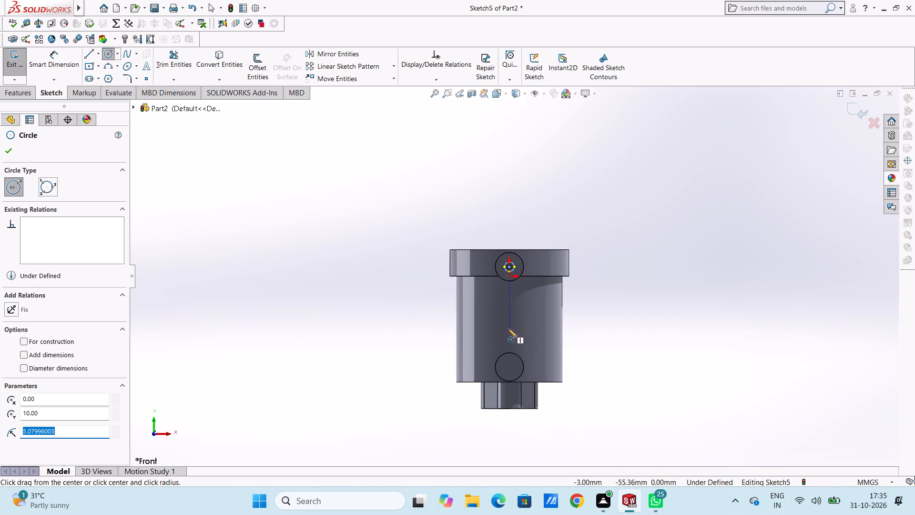
{"action": "scroll", "coordinate": [514, 318], "scroll_direction": "up", "scroll_amount": 3}
{"action": "scroll", "coordinate": [510, 343], "scroll_direction": "down", "scroll_amount": 5}
{"action": "scroll", "coordinate": [524, 258], "scroll_direction": "down", "scroll_amount": 6}
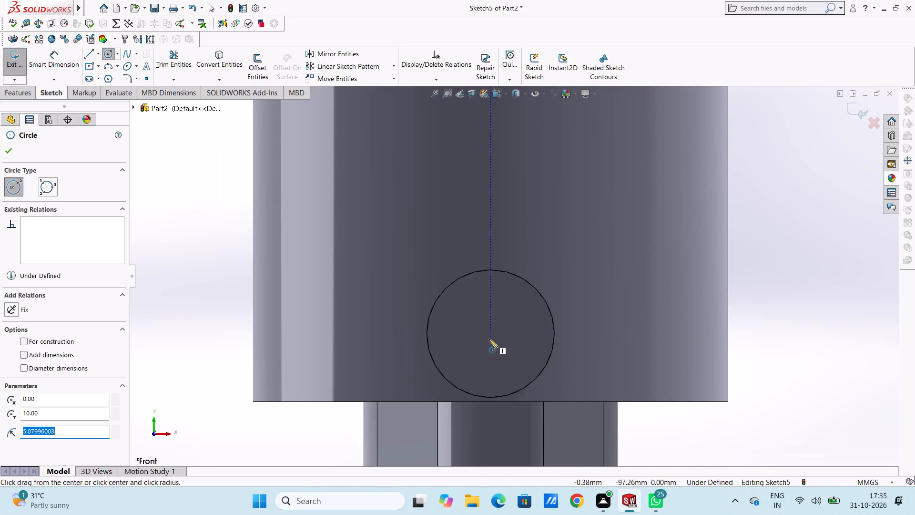
{"action": "left_click", "coordinate": [490, 334]}
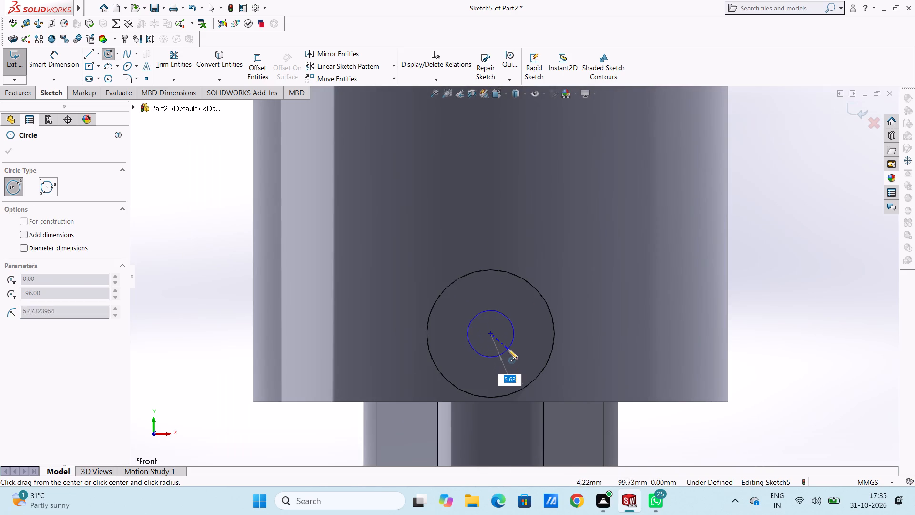
{"action": "left_click", "coordinate": [509, 350]}
{"action": "left_click", "coordinate": [9, 154]}
{"action": "left_click", "coordinate": [177, 183]}
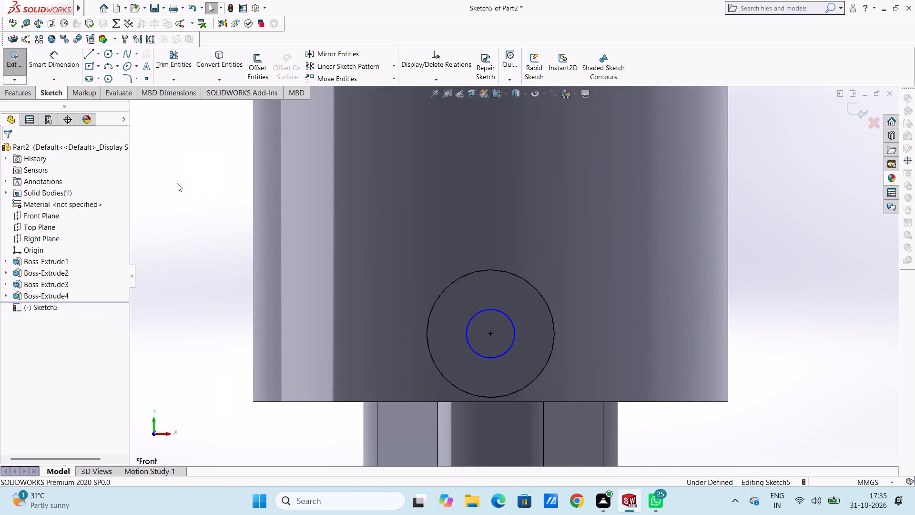
Dimension the upper and lower sketch circles with a diameter of 10 mm each.
{"action": "scroll", "coordinate": [207, 203], "scroll_direction": "up", "scroll_amount": 4}
{"action": "scroll", "coordinate": [302, 241], "scroll_direction": "up", "scroll_amount": 5}
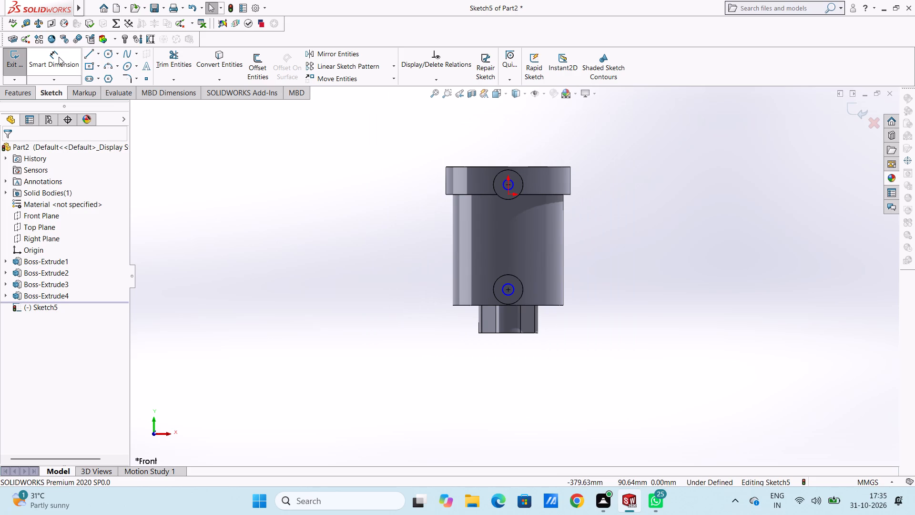
{"action": "left_click", "coordinate": [59, 69]}
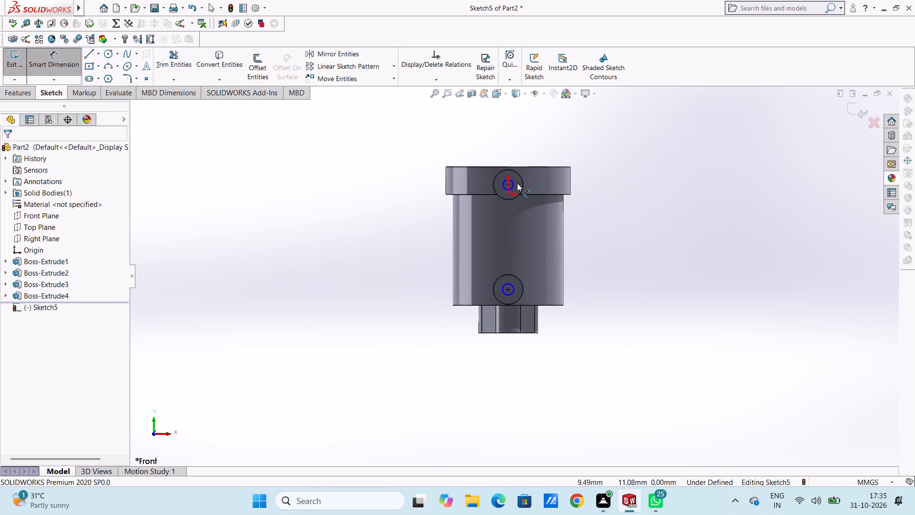
{"action": "left_click", "coordinate": [514, 182]}
{"action": "left_click", "coordinate": [719, 271]}
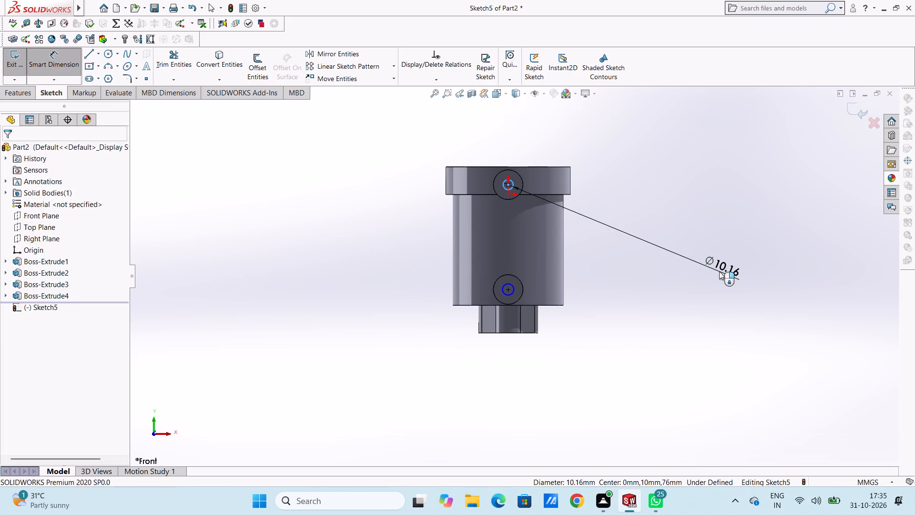
{"action": "type", "text": "10"}
{"action": "key", "text": "Return"}
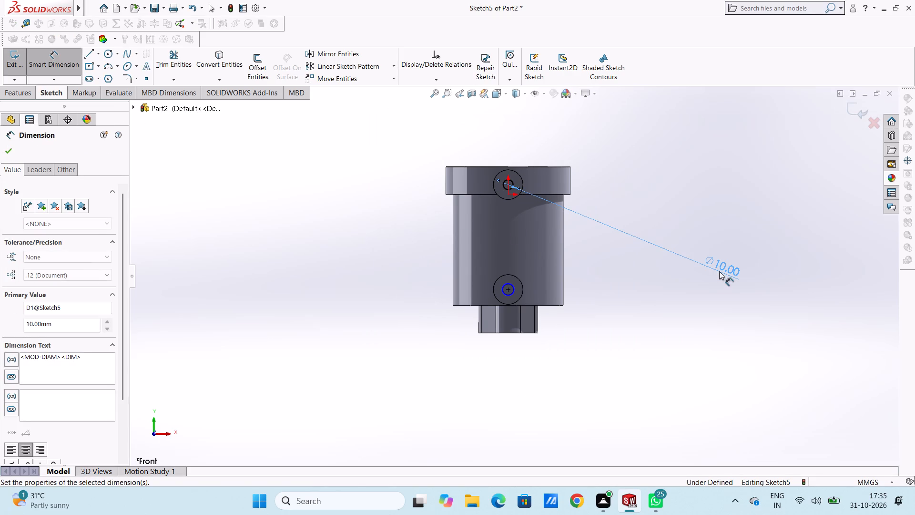
{"action": "left_click", "coordinate": [678, 201]}
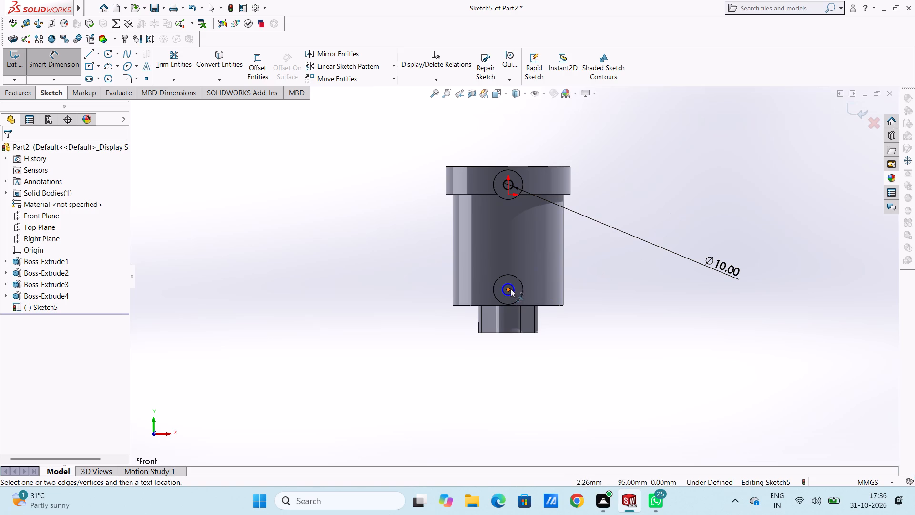
{"action": "left_click", "coordinate": [512, 285]}
{"action": "left_click", "coordinate": [697, 203]}
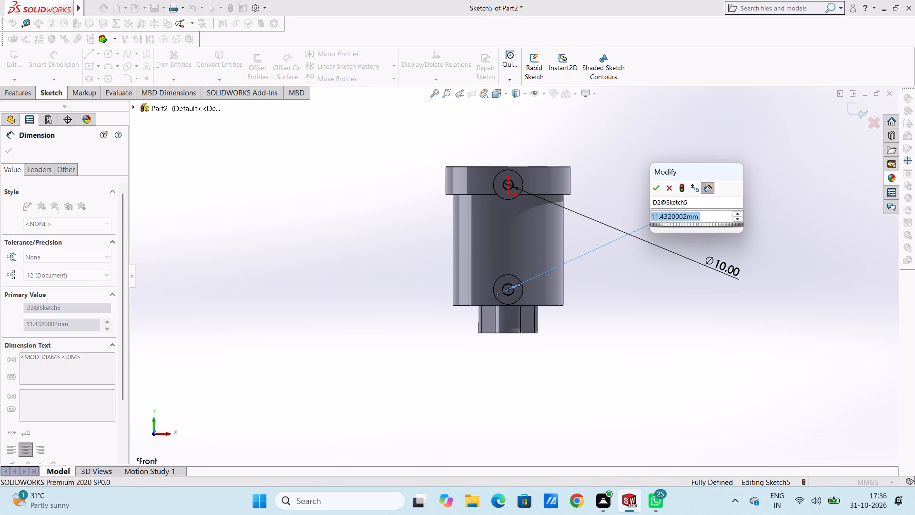
{"action": "type", "text": "10"}
{"action": "key", "text": "Return"}
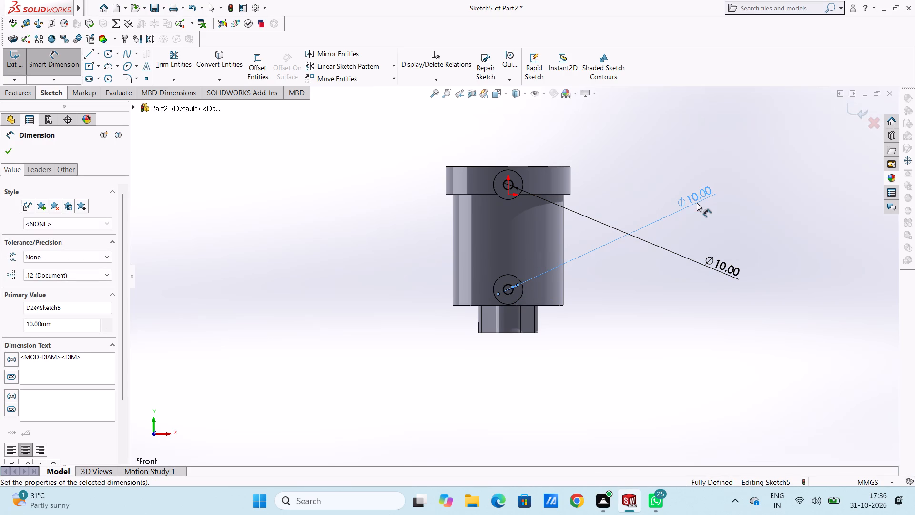
{"action": "left_click", "coordinate": [616, 182]}
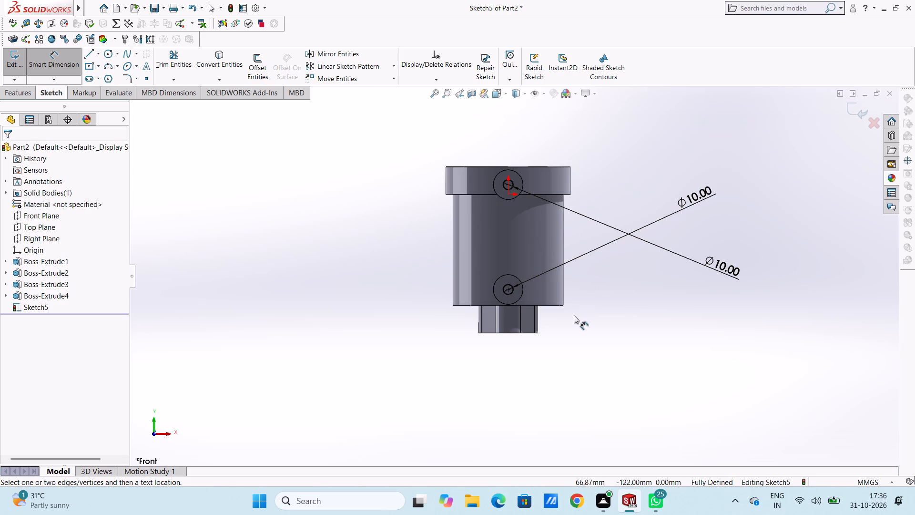
Cut-extrude both 10 mm circles into the side bosses as blind holes 14 mm deep from the sketch plane.
{"action": "middle_click_drag", "start_coordinate": [566, 361], "coordinate": [694, 245]}
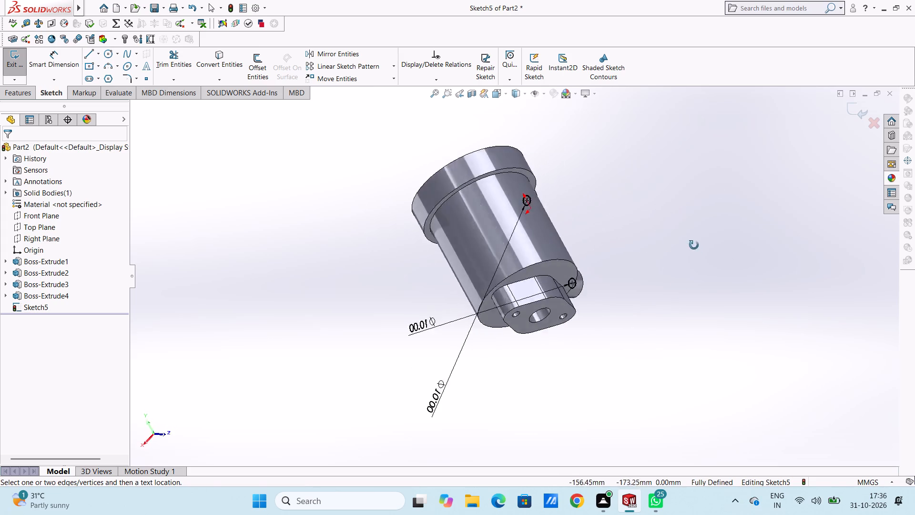
{"action": "middle_click_drag", "start_coordinate": [694, 245], "coordinate": [646, 359]}
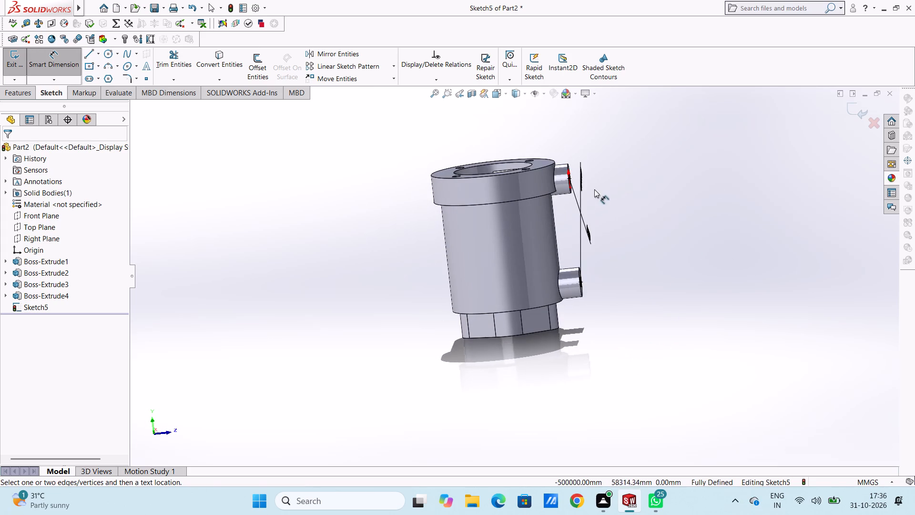
{"action": "scroll", "coordinate": [598, 198], "scroll_direction": "down", "scroll_amount": 2}
{"action": "middle_click_drag", "start_coordinate": [610, 248], "coordinate": [608, 227]}
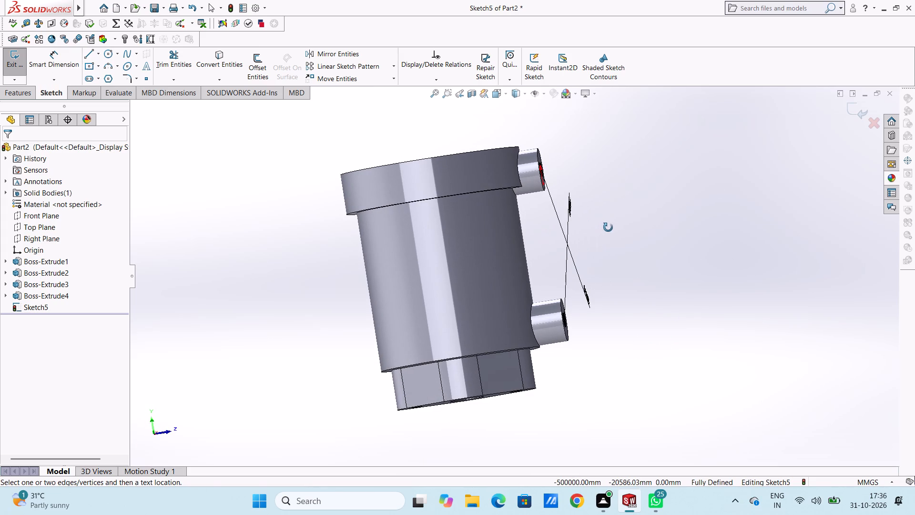
{"action": "middle_click_drag", "start_coordinate": [608, 227], "coordinate": [618, 235]}
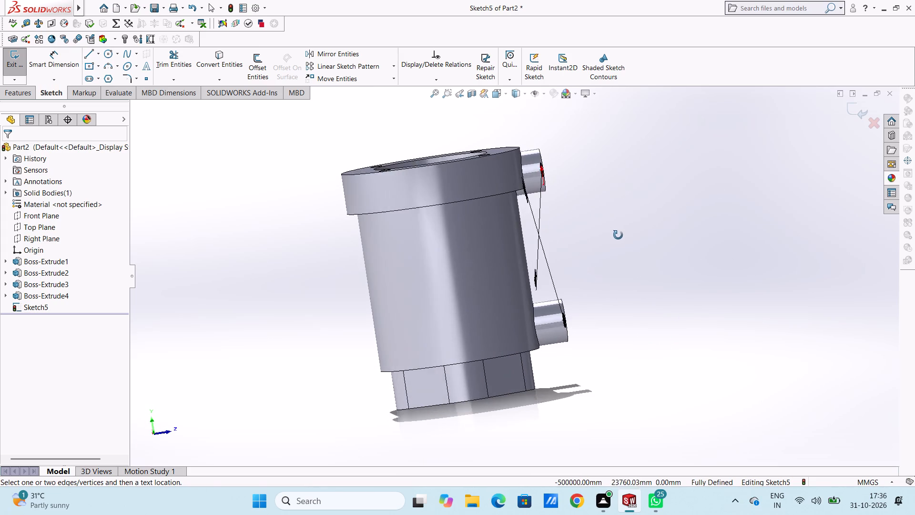
{"action": "middle_click_drag", "start_coordinate": [618, 235], "coordinate": [607, 238]}
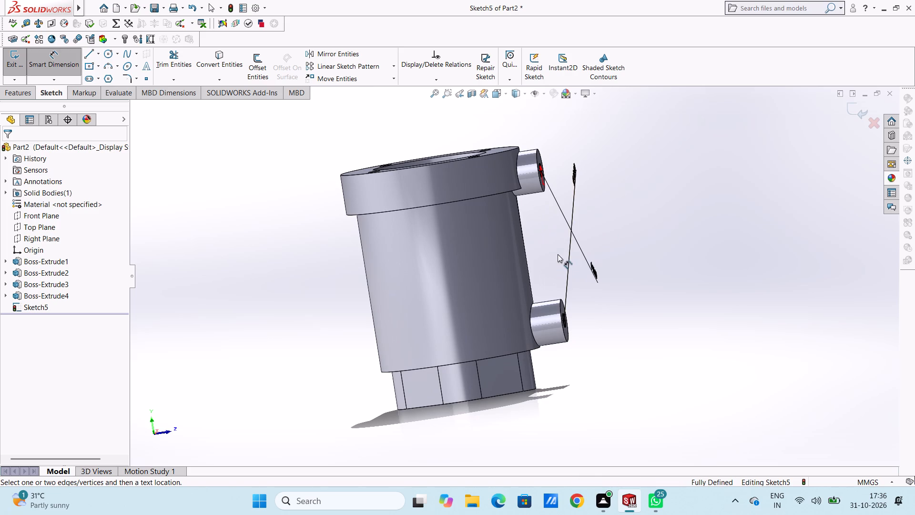
{"action": "scroll", "coordinate": [543, 240], "scroll_direction": "down", "scroll_amount": 2}
{"action": "scroll", "coordinate": [539, 237], "scroll_direction": "up", "scroll_amount": 3}
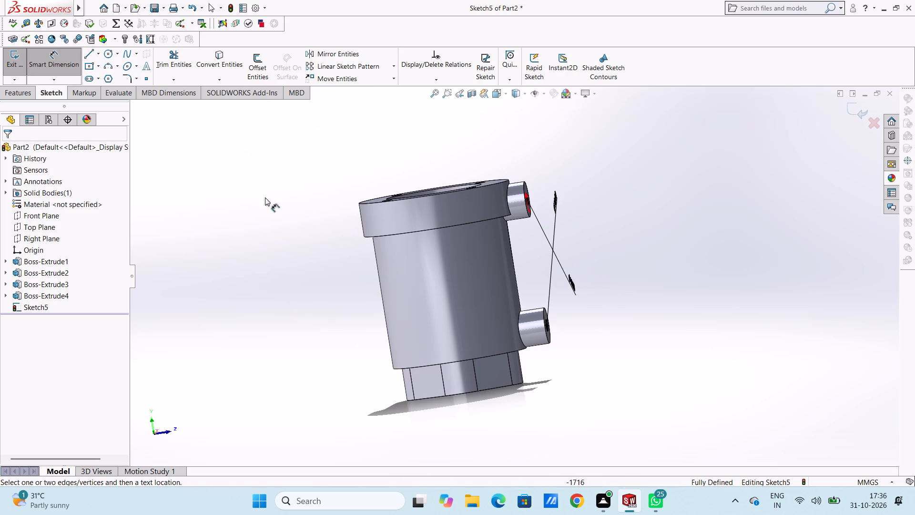
{"action": "left_click", "coordinate": [47, 60]}
{"action": "left_click", "coordinate": [22, 94]}
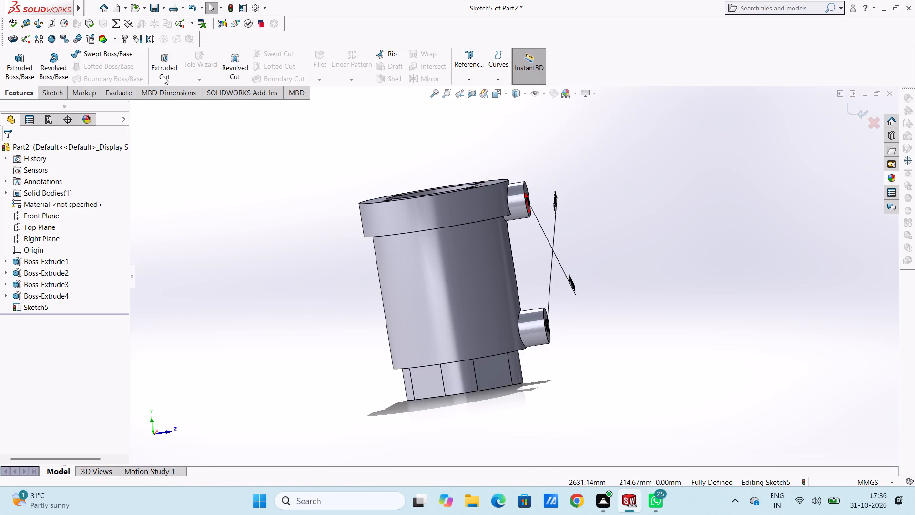
{"action": "left_click", "coordinate": [169, 70]}
{"action": "type", "text": "14"}
{"action": "key", "text": "Return"}
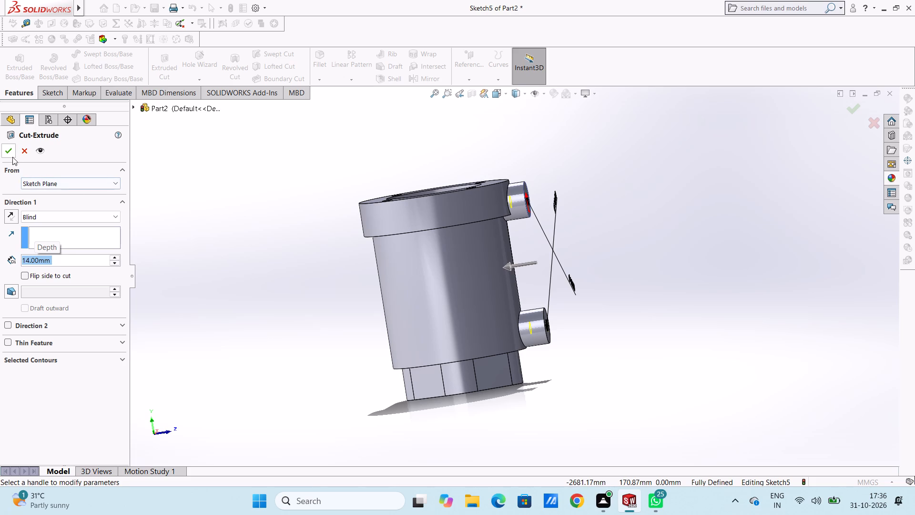
{"action": "left_click", "coordinate": [9, 154]}
{"action": "left_click", "coordinate": [235, 232]}
Start a sketch on the floor face inside the top flange's bore and draw an origin-centred circle of 40 mm radius on its edge.
{"action": "middle_click_drag", "start_coordinate": [279, 249], "coordinate": [213, 278]}
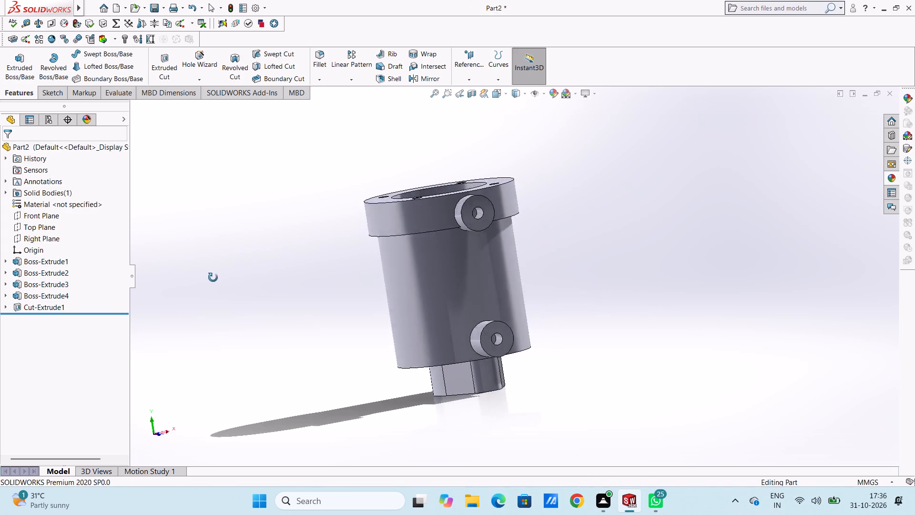
{"action": "middle_click_drag", "start_coordinate": [213, 278], "coordinate": [228, 273]}
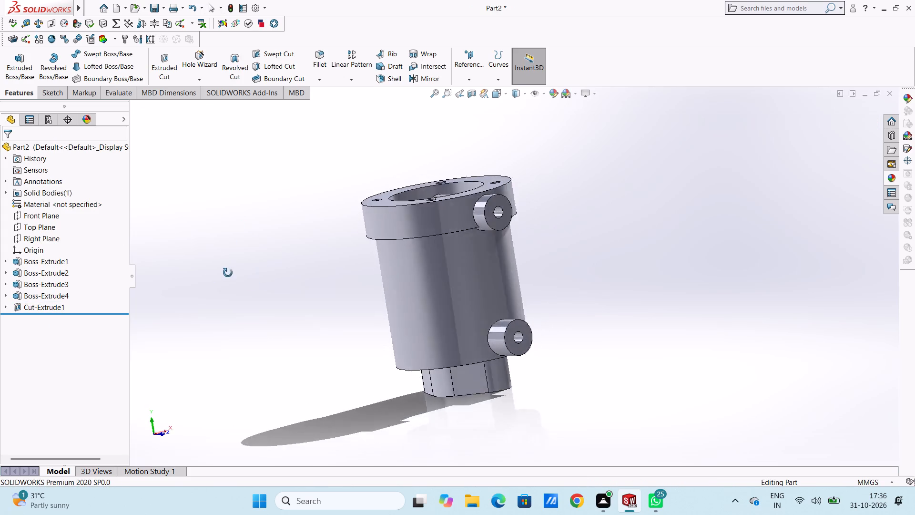
{"action": "middle_click_drag", "start_coordinate": [228, 273], "coordinate": [289, 262]}
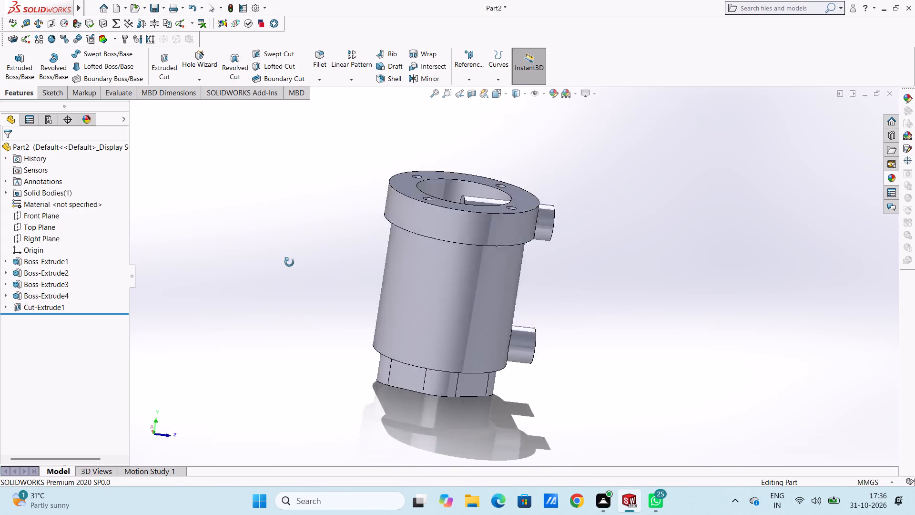
{"action": "middle_click_drag", "start_coordinate": [289, 262], "coordinate": [249, 395]}
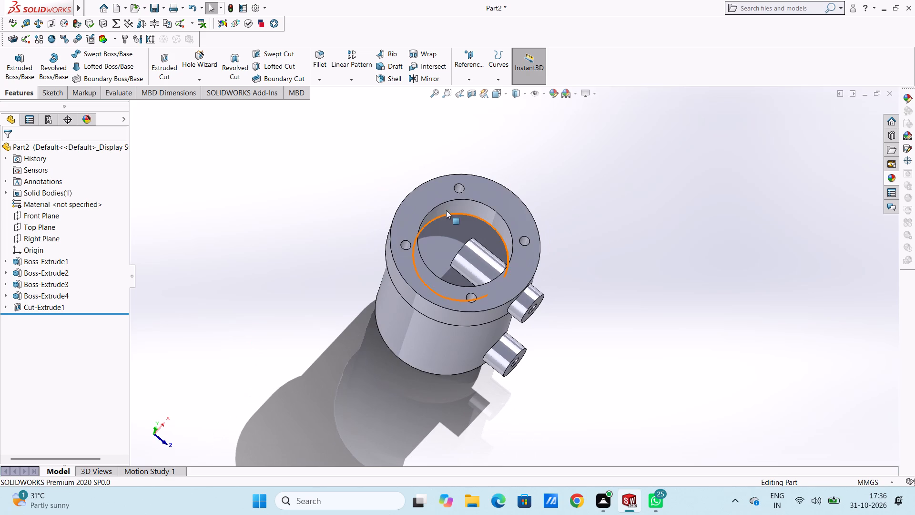
{"action": "left_click", "coordinate": [446, 243]}
{"action": "left_click", "coordinate": [487, 215]}
{"action": "left_click", "coordinate": [297, 228]}
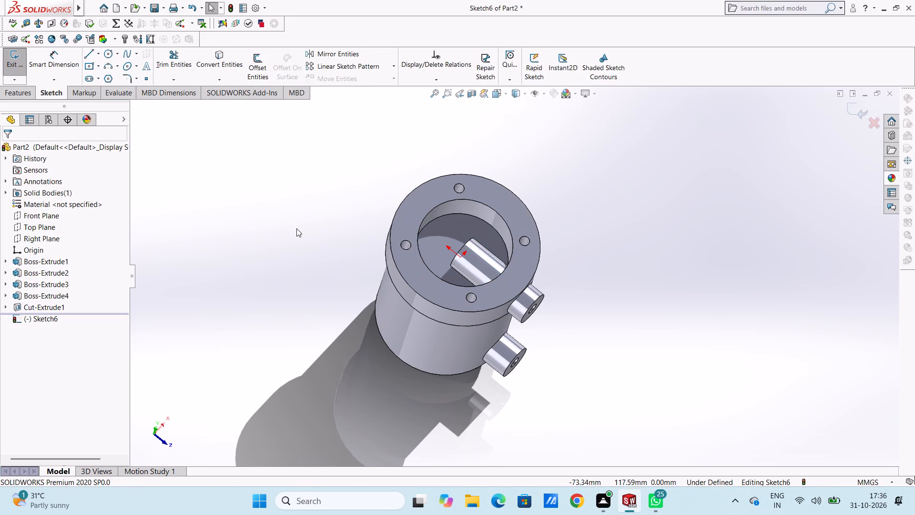
{"action": "left_click", "coordinate": [103, 57]}
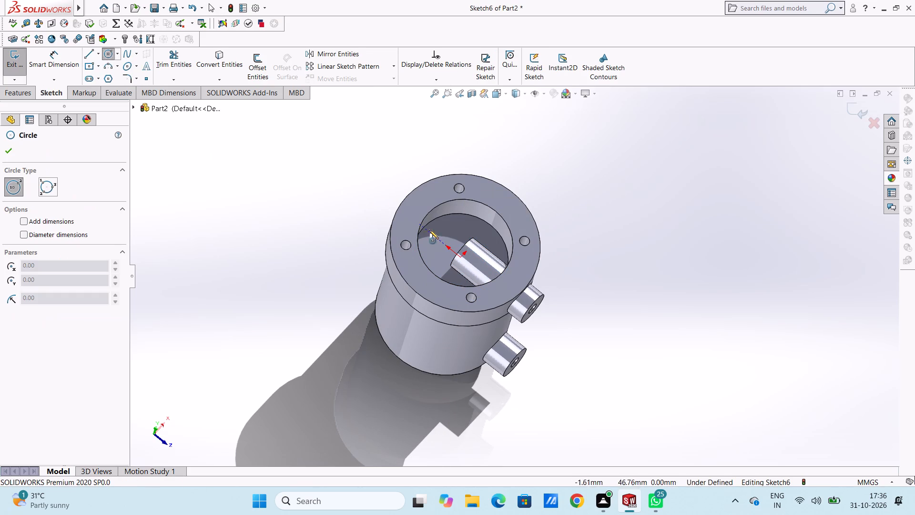
{"action": "left_click", "coordinate": [460, 256]}
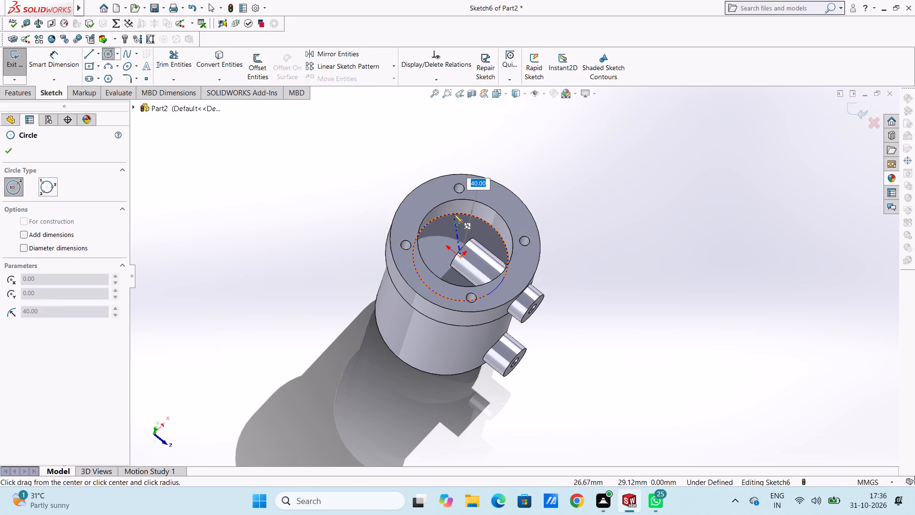
{"action": "left_click", "coordinate": [454, 214]}
{"action": "right_click", "coordinate": [295, 157]}
{"action": "left_click", "coordinate": [311, 165]}
{"action": "left_click", "coordinate": [279, 185]}
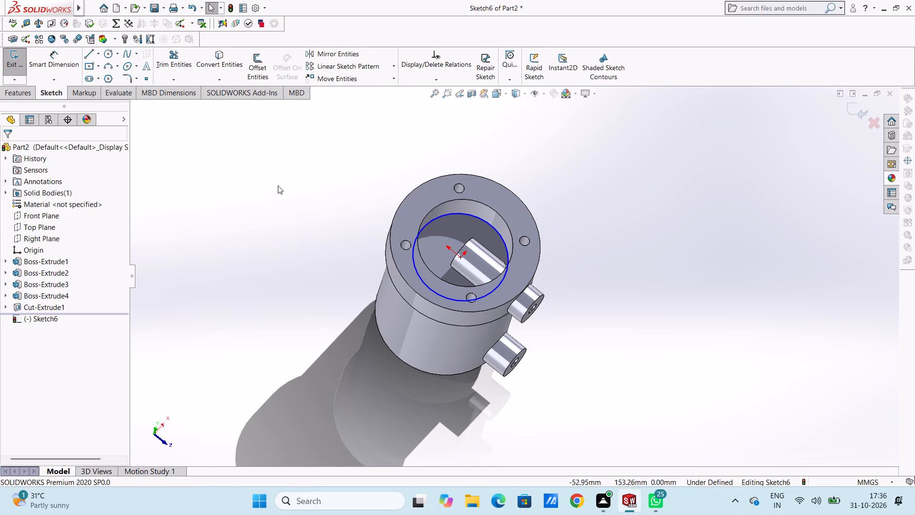
Dimension the sketched bore circle with a diameter of 80 mm.
{"action": "left_click", "coordinate": [54, 63]}
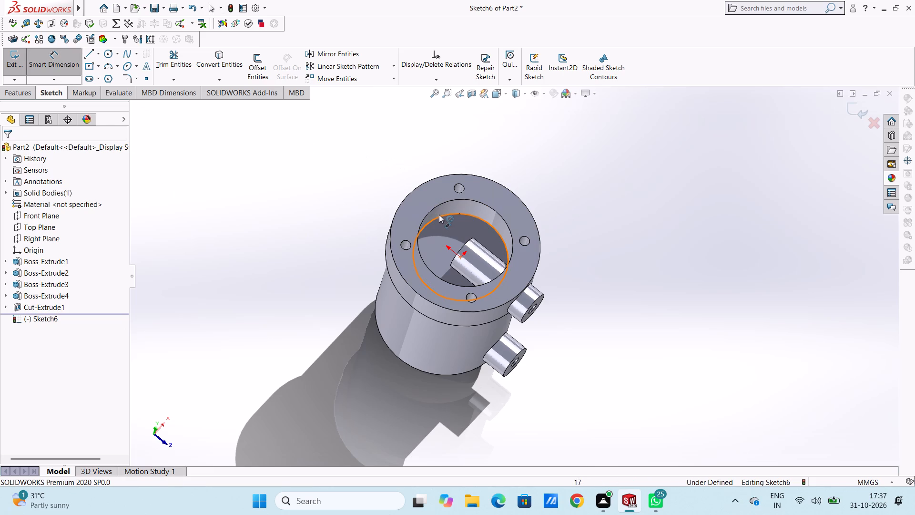
{"action": "left_click", "coordinate": [439, 216]}
{"action": "left_click", "coordinate": [367, 164]}
{"action": "left_click", "coordinate": [321, 148]}
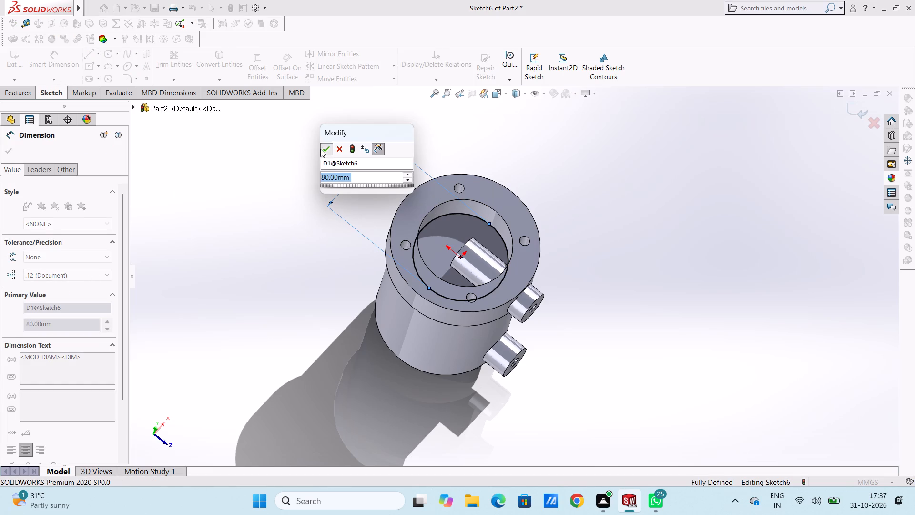
{"action": "left_click", "coordinate": [304, 170]}
{"action": "middle_click_drag", "start_coordinate": [300, 224], "coordinate": [320, 187]}
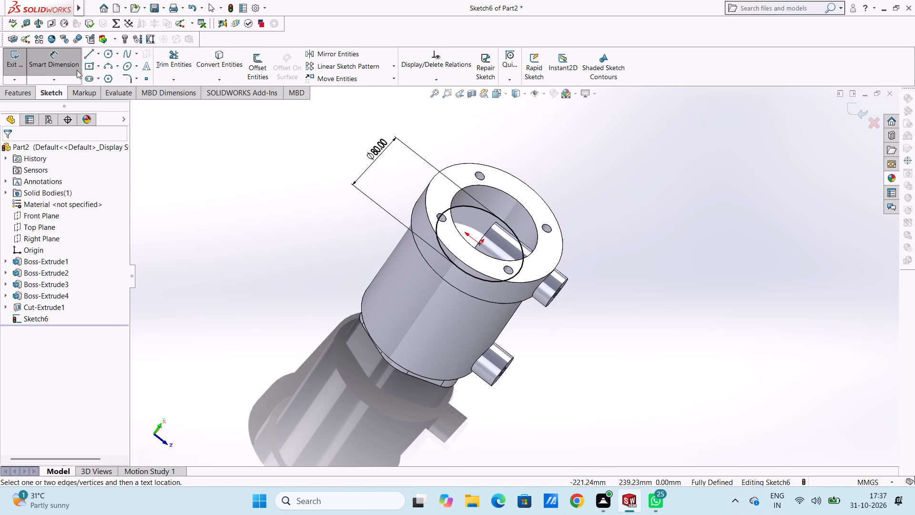
{"action": "left_click", "coordinate": [61, 63]}
Cut-extrude the 80 mm circle from the sketch plane through all of the cylindrical body.
{"action": "left_click", "coordinate": [23, 95]}
{"action": "left_click", "coordinate": [162, 68]}
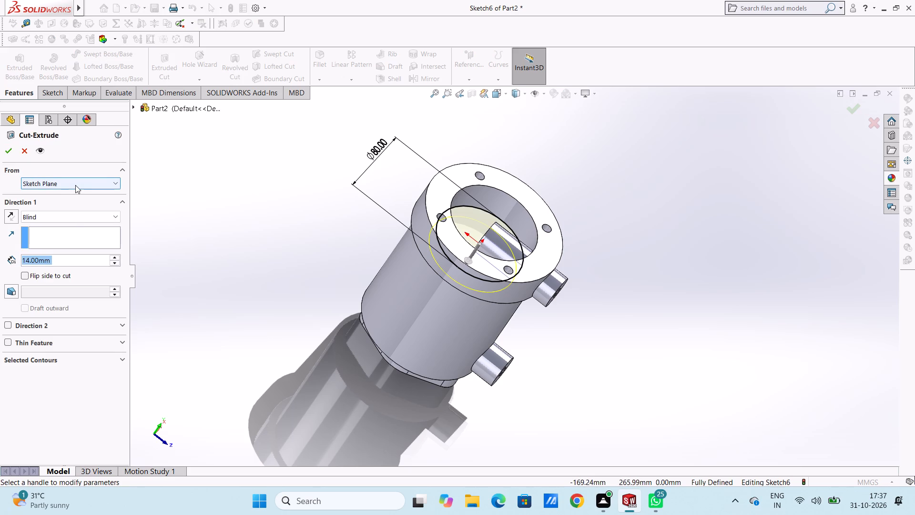
{"action": "left_click", "coordinate": [75, 216]}
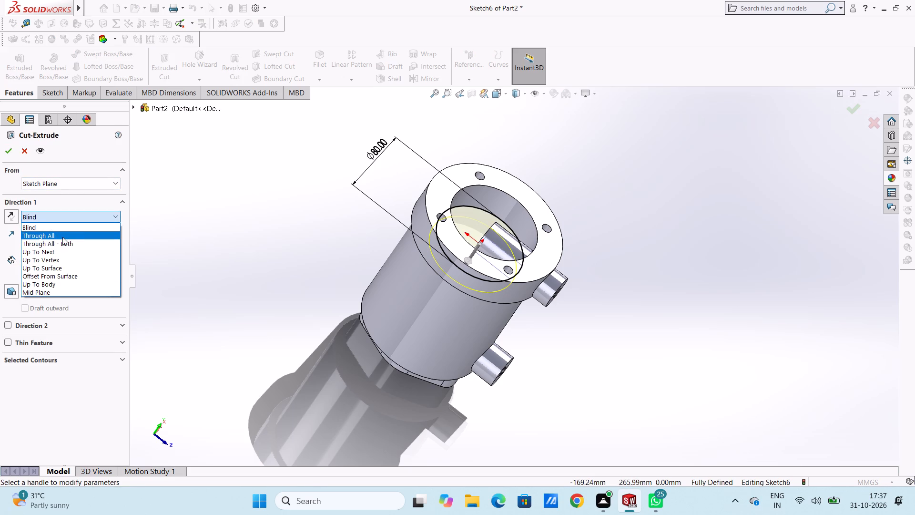
{"action": "left_click", "coordinate": [62, 237]}
{"action": "left_click", "coordinate": [23, 257]}
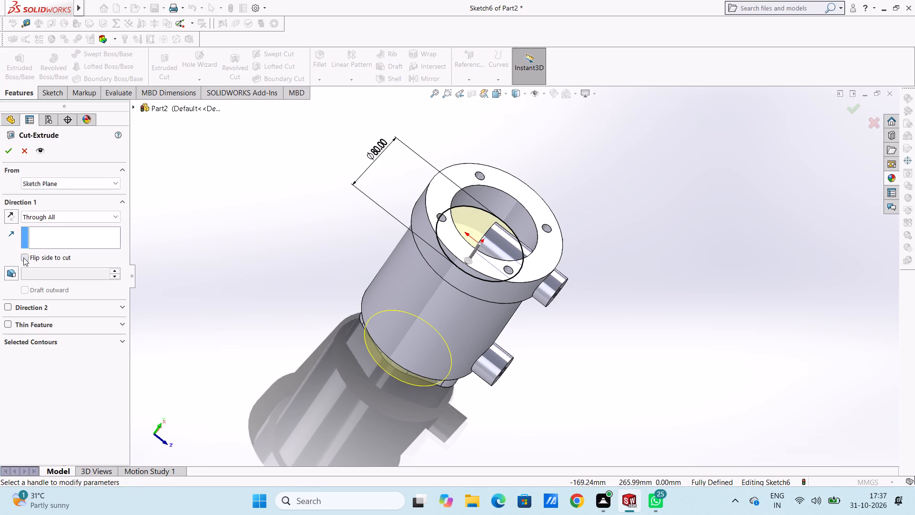
{"action": "left_click", "coordinate": [26, 256]}
{"action": "left_click", "coordinate": [7, 217]}
{"action": "left_click", "coordinate": [9, 152]}
{"action": "left_click", "coordinate": [189, 227]}
Examine the through-bore and the hole in the upper side boss from several angles.
{"action": "middle_click_drag", "start_coordinate": [191, 259], "coordinate": [201, 232]}
{"action": "middle_click_drag", "start_coordinate": [249, 317], "coordinate": [262, 258]}
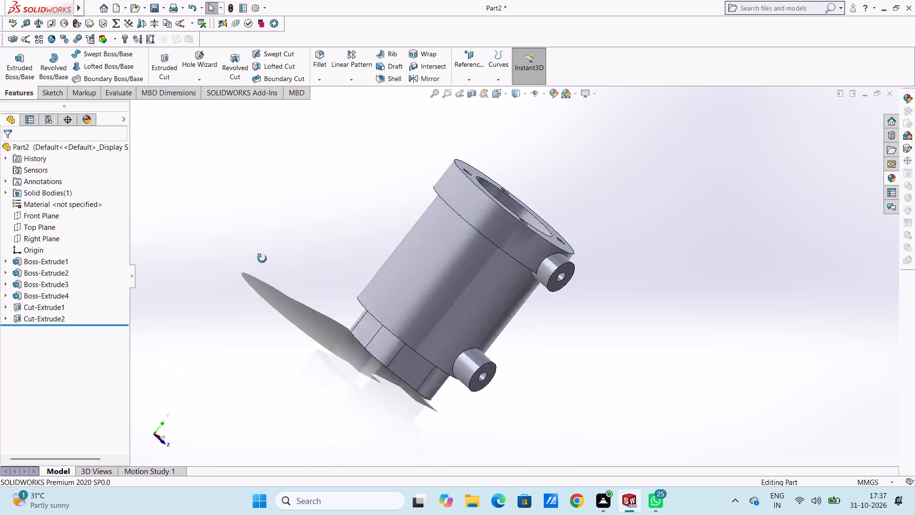
{"action": "middle_click_drag", "start_coordinate": [262, 258], "coordinate": [234, 309]}
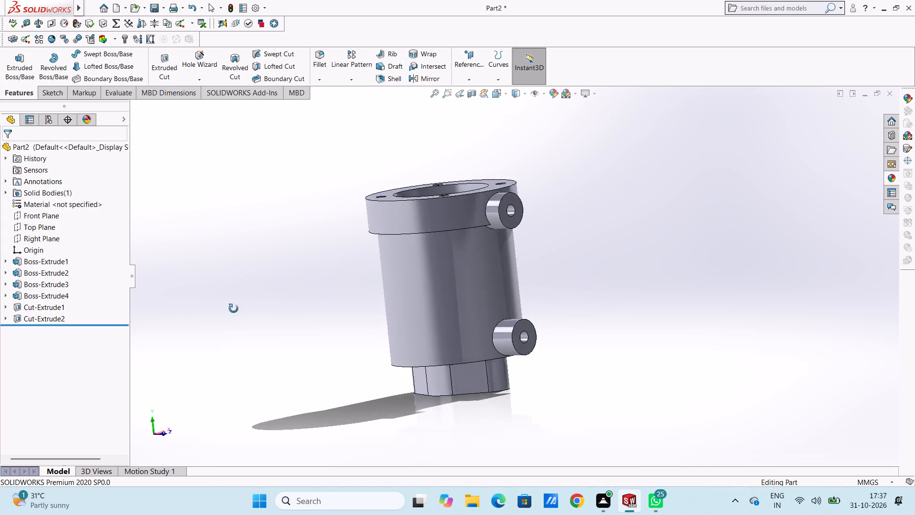
{"action": "middle_click_drag", "start_coordinate": [234, 309], "coordinate": [231, 344]}
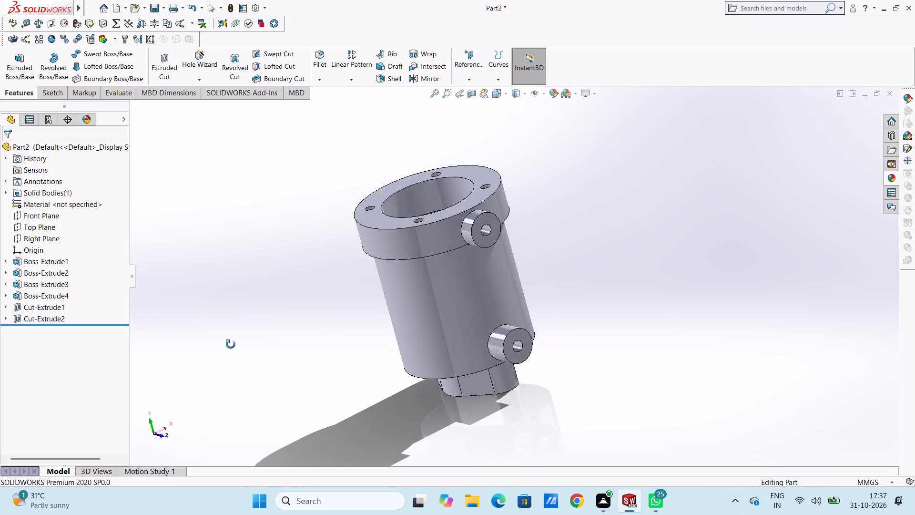
{"action": "middle_click_drag", "start_coordinate": [231, 344], "coordinate": [241, 321]}
{"action": "scroll", "coordinate": [504, 232], "scroll_direction": "down", "scroll_amount": 3}
{"action": "scroll", "coordinate": [537, 185], "scroll_direction": "down", "scroll_amount": 3}
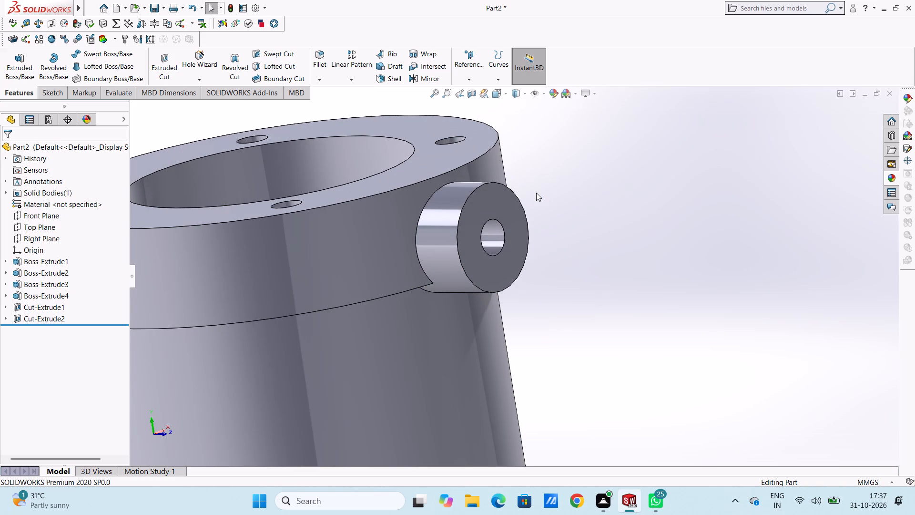
{"action": "scroll", "coordinate": [484, 227], "scroll_direction": "up", "scroll_amount": 3}
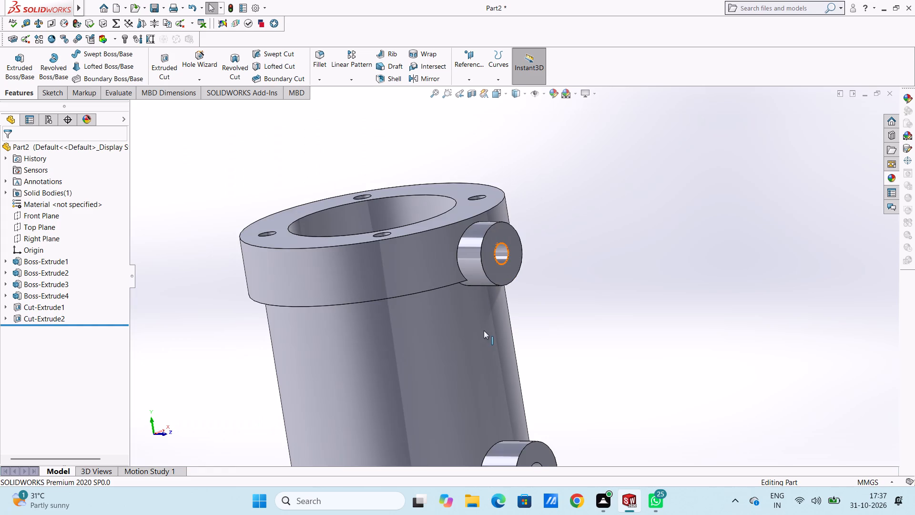
{"action": "scroll", "coordinate": [488, 325], "scroll_direction": "down", "scroll_amount": 1}
Reuse Sketch5 with its two 10 mm circles for a cut-extrude that starts from the bottom face of the upper side boss's hole.
{"action": "left_click", "coordinate": [4, 303]}
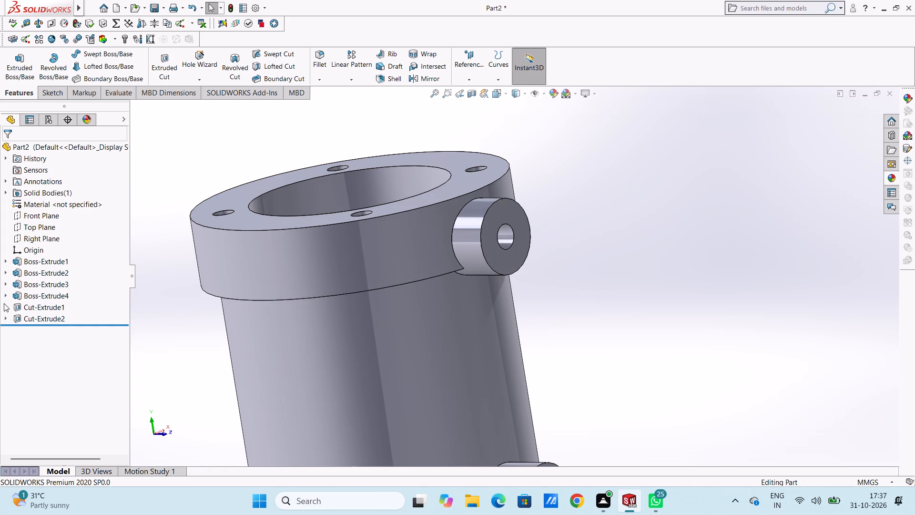
{"action": "left_click", "coordinate": [38, 319]}
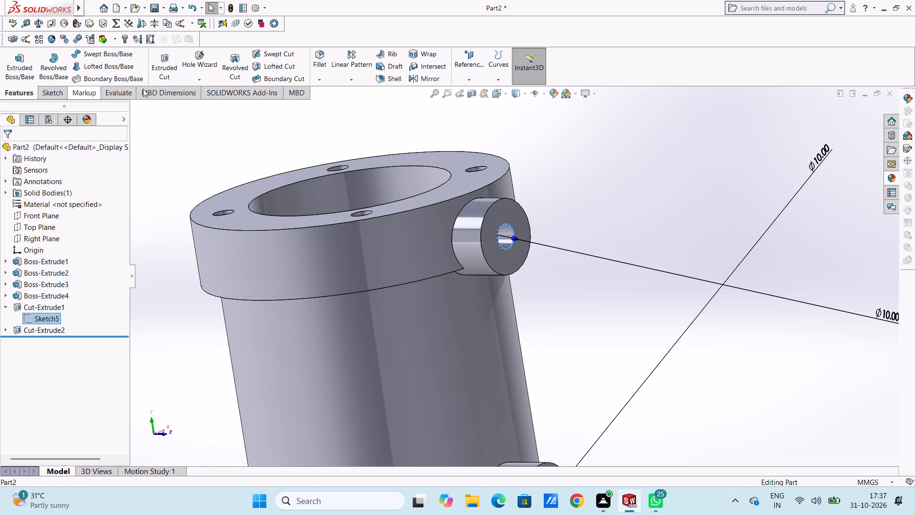
{"action": "left_click", "coordinate": [162, 58]}
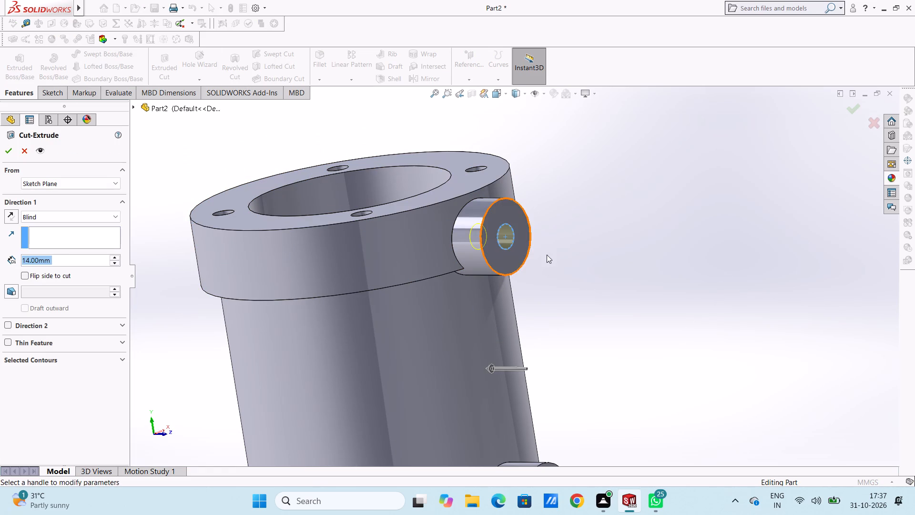
{"action": "middle_click_drag", "start_coordinate": [547, 255], "coordinate": [547, 259]}
{"action": "left_click", "coordinate": [89, 182]}
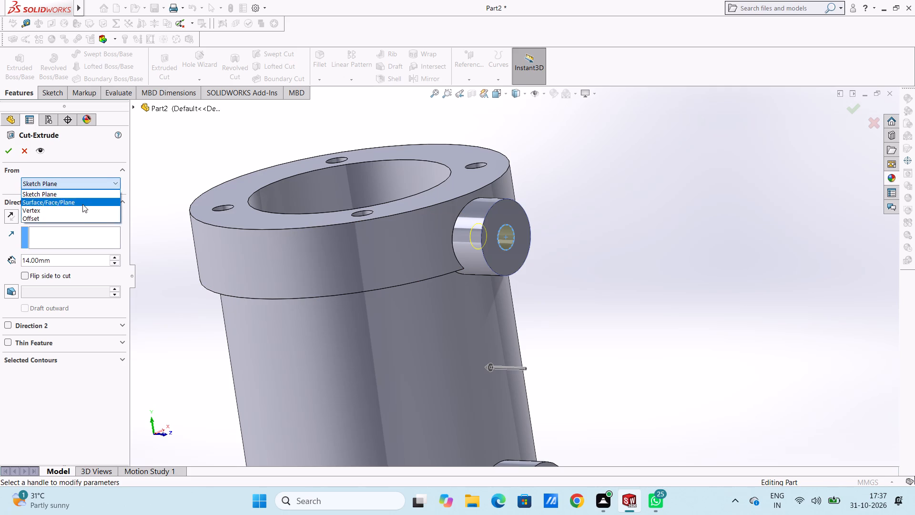
{"action": "left_click", "coordinate": [81, 201]}
{"action": "middle_click_drag", "start_coordinate": [702, 248], "coordinate": [661, 258]}
{"action": "scroll", "coordinate": [434, 251], "scroll_direction": "down", "scroll_amount": 6}
{"action": "left_click", "coordinate": [432, 248]}
{"action": "scroll", "coordinate": [457, 242], "scroll_direction": "up", "scroll_amount": 6}
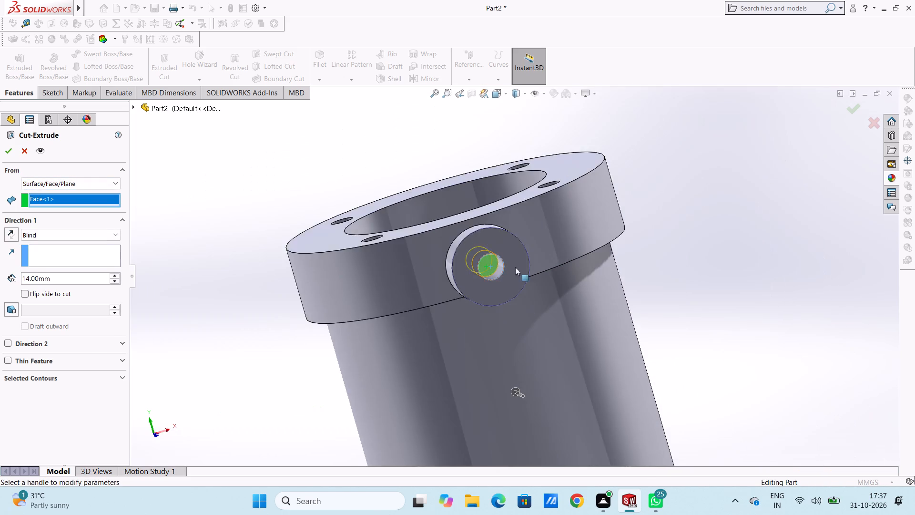
{"action": "scroll", "coordinate": [625, 304], "scroll_direction": "up", "scroll_amount": 4}
Give the side-hole cut a blind depth of 4 mm with a 20-degree inward draft and complete it.
{"action": "middle_click_drag", "start_coordinate": [640, 304], "coordinate": [710, 275]}
{"action": "double_click", "coordinate": [62, 276]}
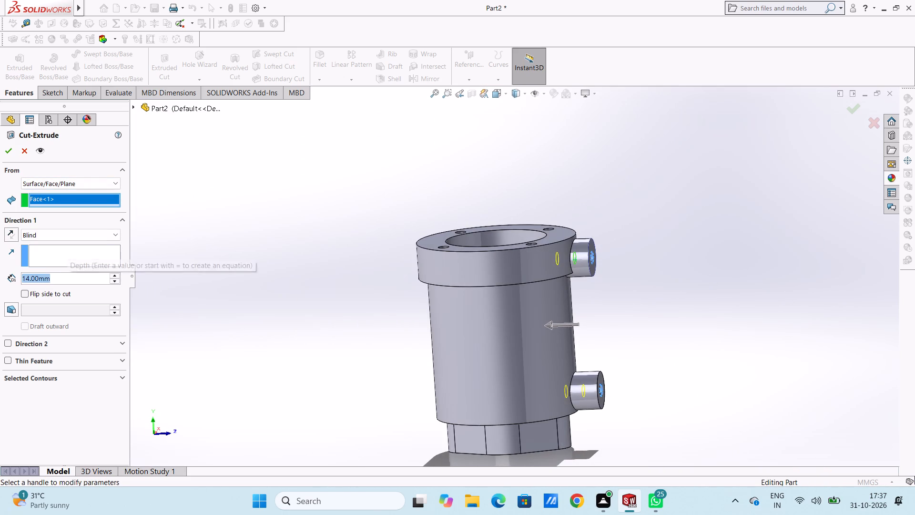
{"action": "key", "text": "4"}
{"action": "key", "text": "Return"}
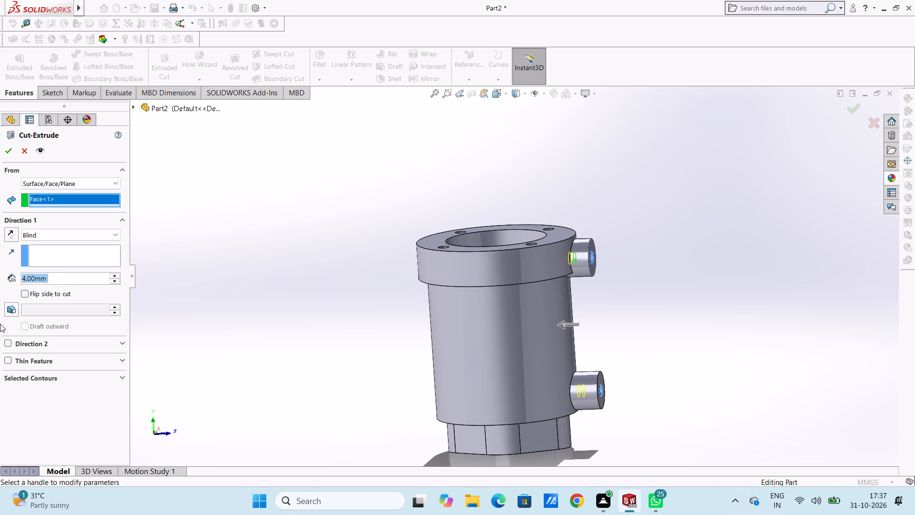
{"action": "left_click", "coordinate": [9, 308]}
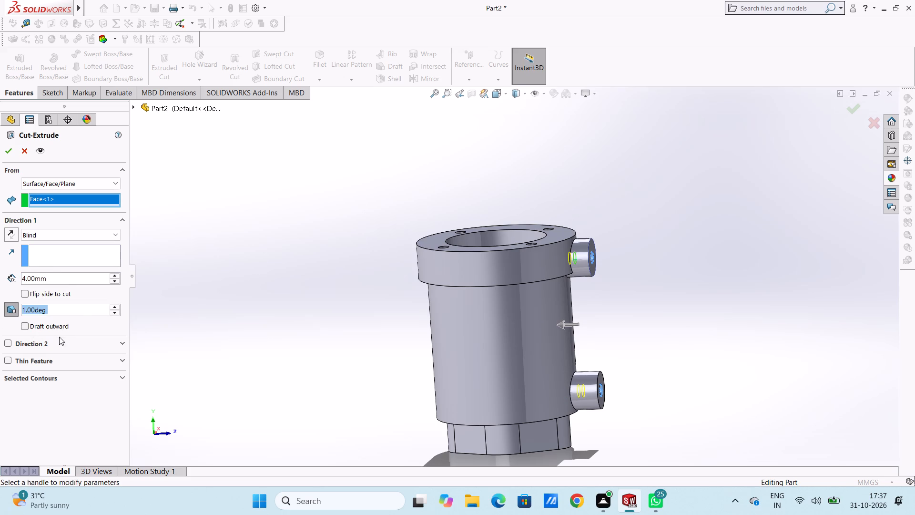
{"action": "type", "text": "10"}
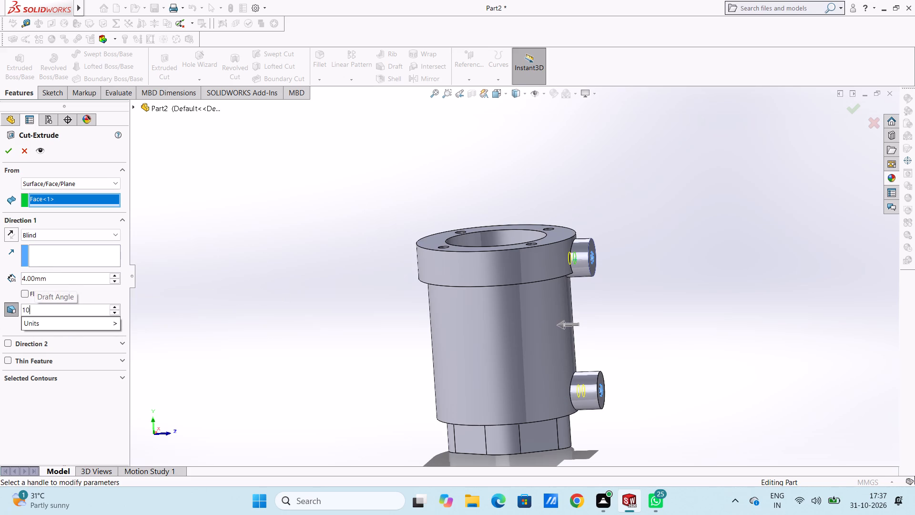
{"action": "key", "text": "Return"}
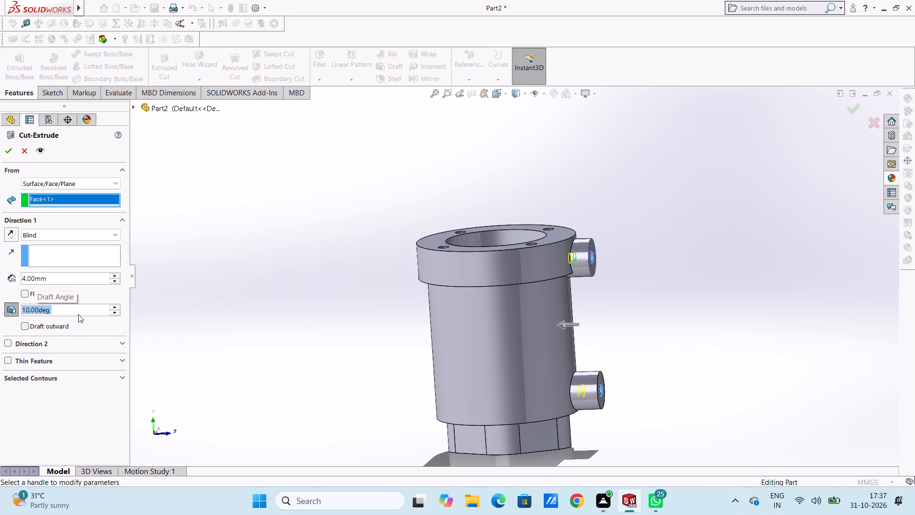
{"action": "type", "text": "15"}
{"action": "key", "text": "Return"}
{"action": "type", "text": "20"}
{"action": "key", "text": "Return"}
{"action": "left_click", "coordinate": [6, 154]}
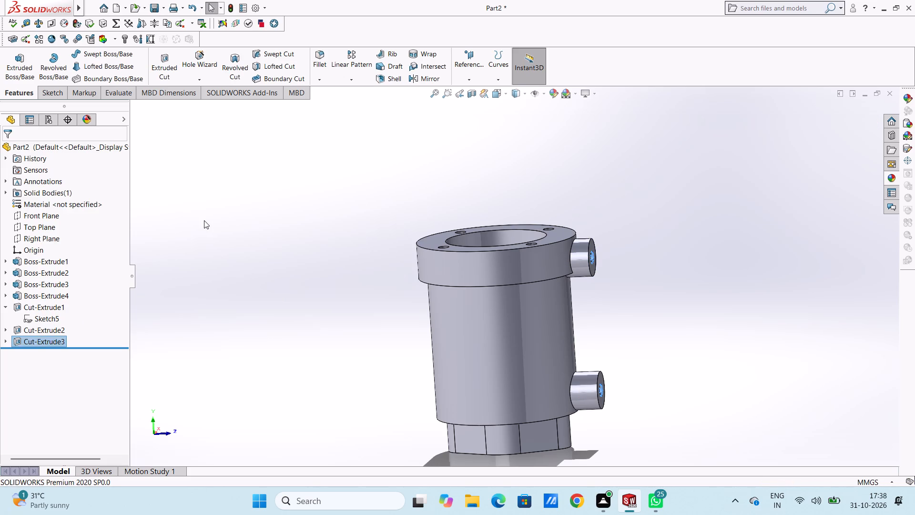
{"action": "left_click", "coordinate": [203, 220]}
{"action": "middle_click_drag", "start_coordinate": [210, 227], "coordinate": [127, 241]}
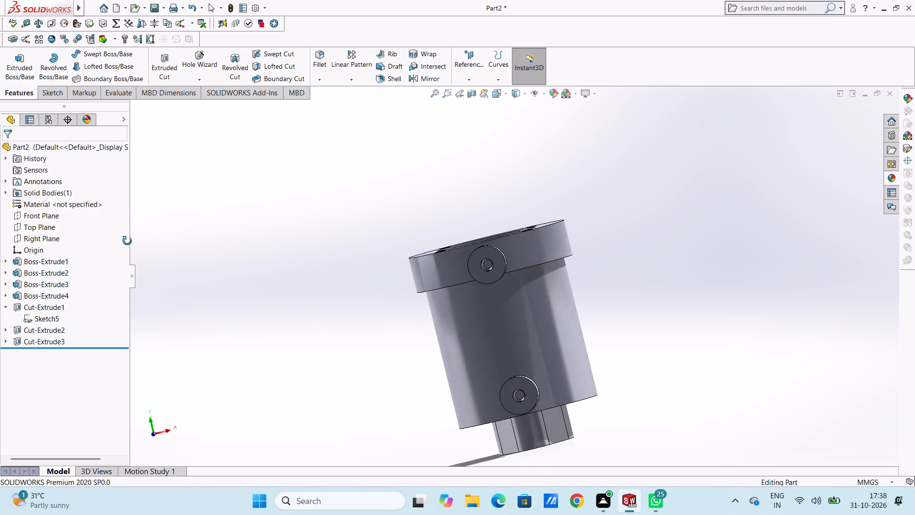
Examine the part's flange, bore and two side bosses from several angles.
{"action": "middle_click_drag", "start_coordinate": [127, 241], "coordinate": [232, 227]}
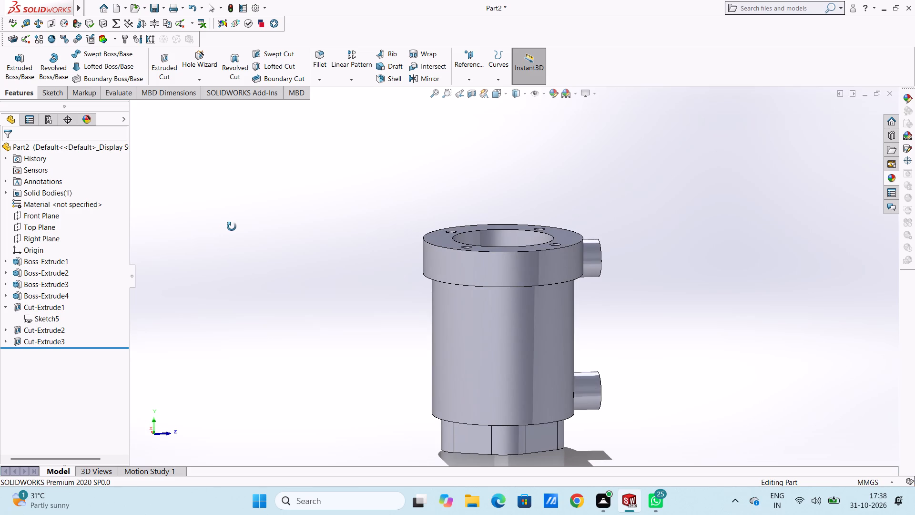
{"action": "middle_click_drag", "start_coordinate": [232, 227], "coordinate": [232, 220]}
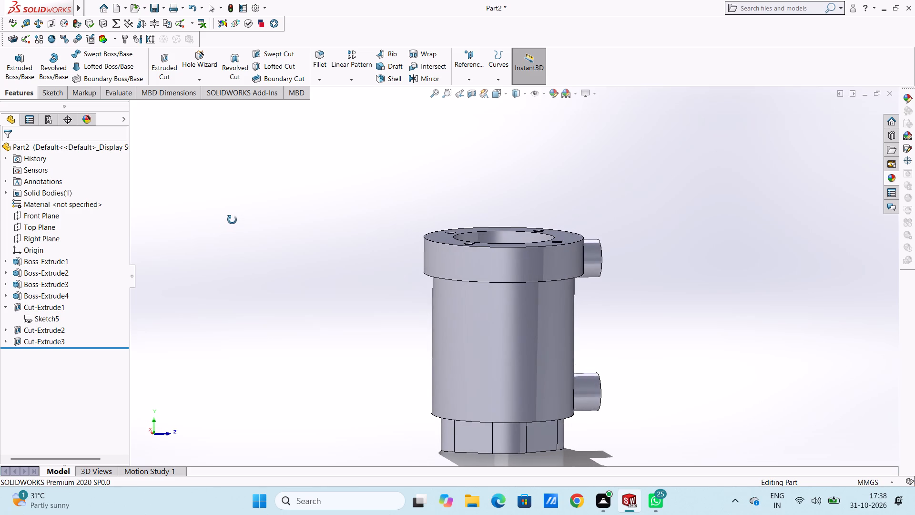
{"action": "middle_click_drag", "start_coordinate": [232, 220], "coordinate": [233, 220]}
{"action": "scroll", "coordinate": [254, 232], "scroll_direction": "up", "scroll_amount": 3}
{"action": "middle_click_drag", "start_coordinate": [363, 230], "coordinate": [349, 365]}
{"action": "middle_click_drag", "start_coordinate": [352, 264], "coordinate": [376, 279]}
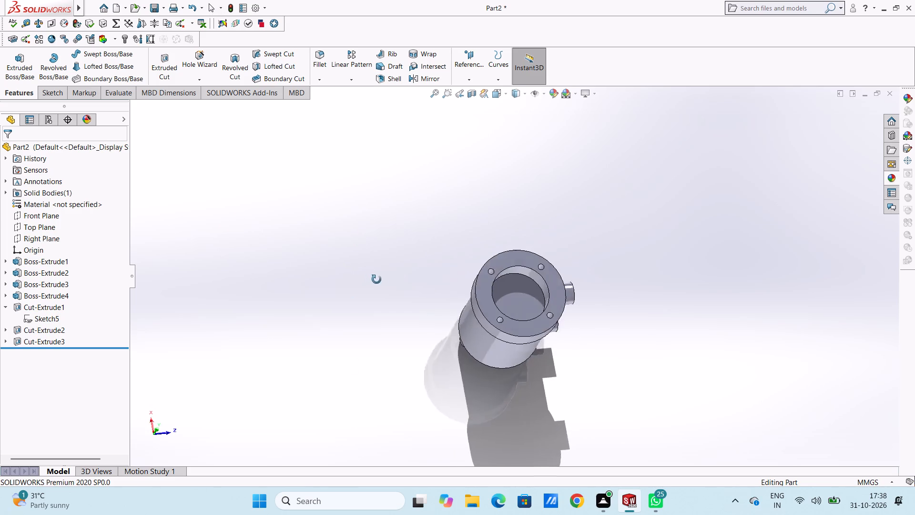
{"action": "middle_click_drag", "start_coordinate": [376, 279], "coordinate": [339, 193]}
{"action": "middle_click_drag", "start_coordinate": [369, 273], "coordinate": [335, 207]}
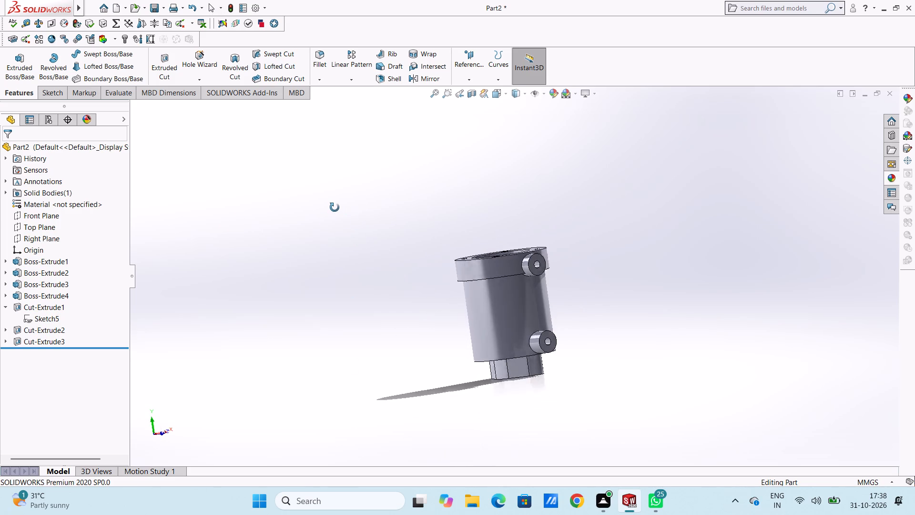
{"action": "middle_click_drag", "start_coordinate": [335, 207], "coordinate": [381, 208]}
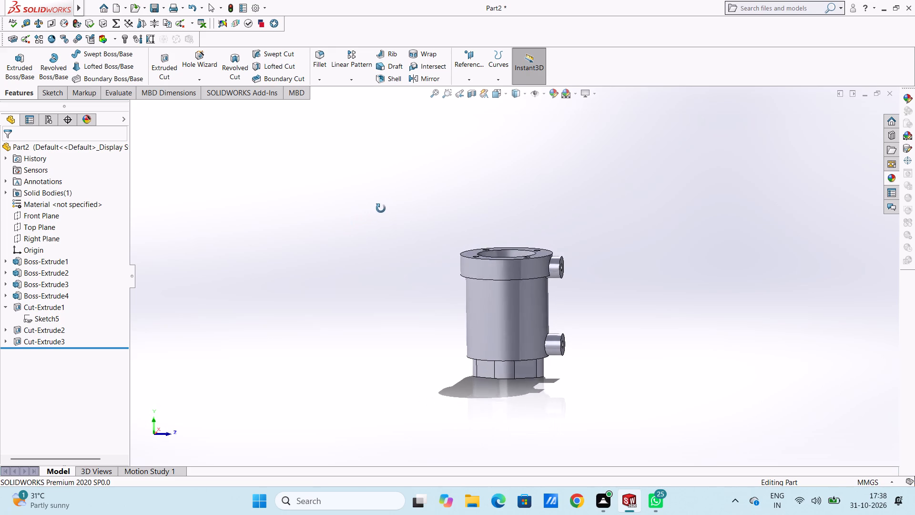
{"action": "middle_click_drag", "start_coordinate": [381, 208], "coordinate": [382, 205]}
Create a planar section view from the Front Plane, rotated to about 272 degrees so it cuts lengthwise through both side bosses.
{"action": "left_click", "coordinate": [470, 94]}
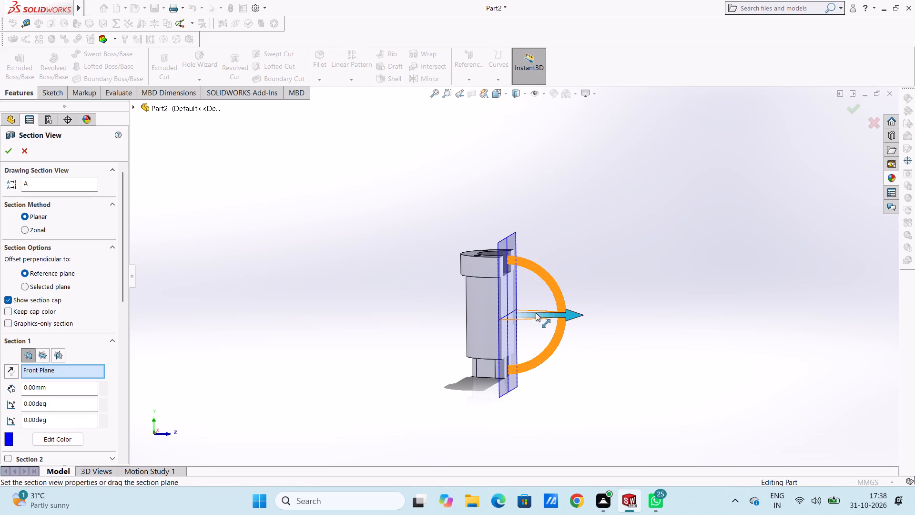
{"action": "middle_click_drag", "start_coordinate": [537, 314], "coordinate": [526, 339]}
{"action": "left_click", "coordinate": [530, 330]}
{"action": "left_click_drag", "start_coordinate": [530, 330], "coordinate": [523, 330]}
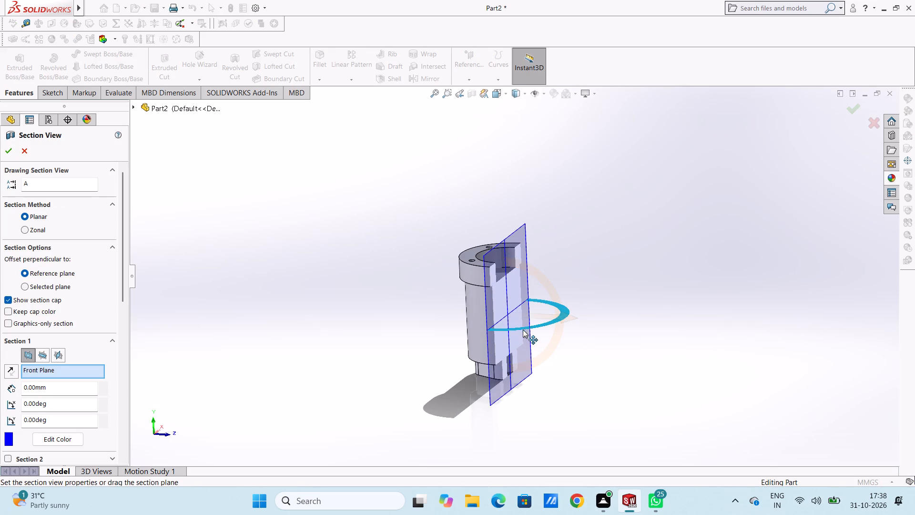
{"action": "left_click_drag", "start_coordinate": [523, 330], "coordinate": [511, 331]}
{"action": "left_click", "coordinate": [631, 275]}
{"action": "double_click", "coordinate": [552, 318]}
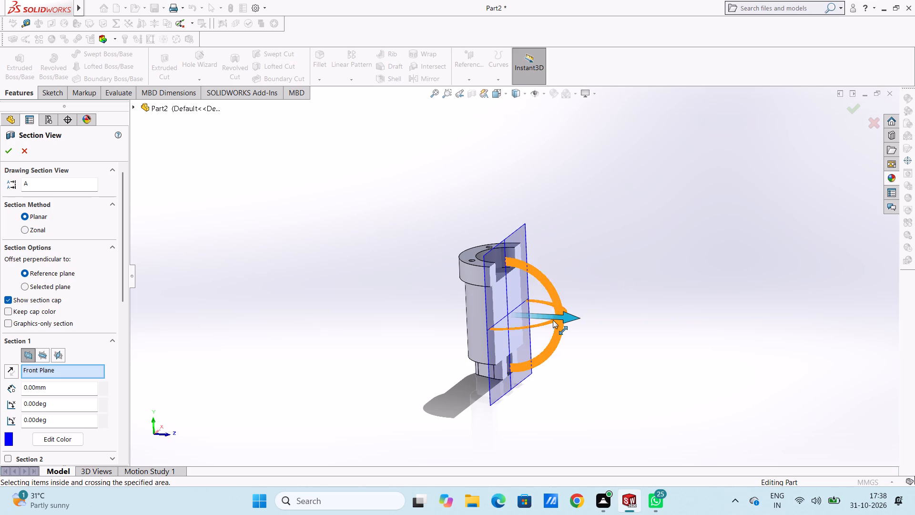
{"action": "left_click", "coordinate": [642, 269]}
{"action": "double_click", "coordinate": [540, 314]}
{"action": "left_click_drag", "start_coordinate": [537, 325], "coordinate": [498, 333]}
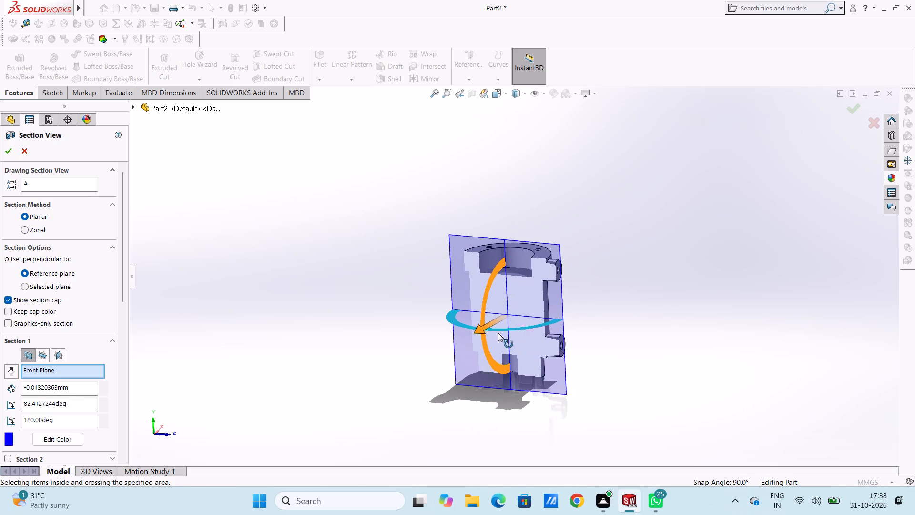
{"action": "left_click_drag", "start_coordinate": [498, 333], "coordinate": [501, 334]}
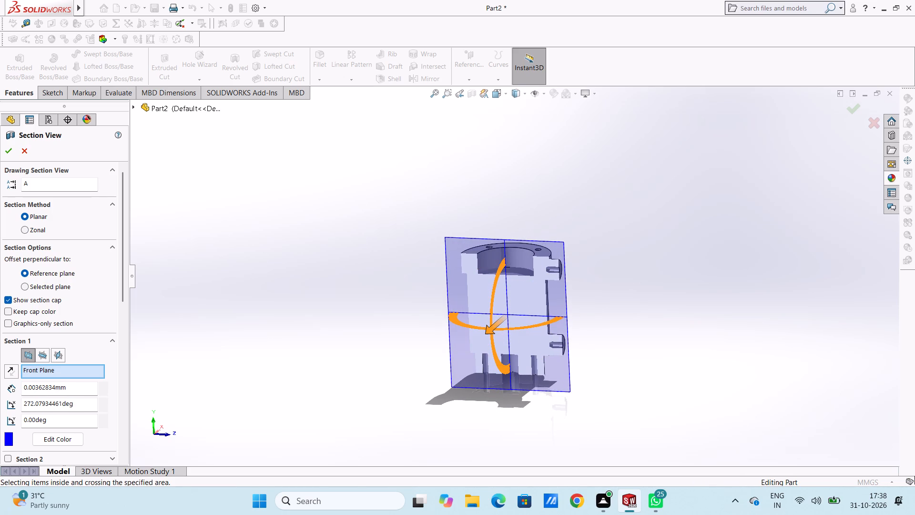
{"action": "left_click", "coordinate": [11, 153]}
Inspect the sectioned bore, side holes and bottom boss, and turn the section view off.
{"action": "middle_click_drag", "start_coordinate": [356, 319], "coordinate": [370, 306]}
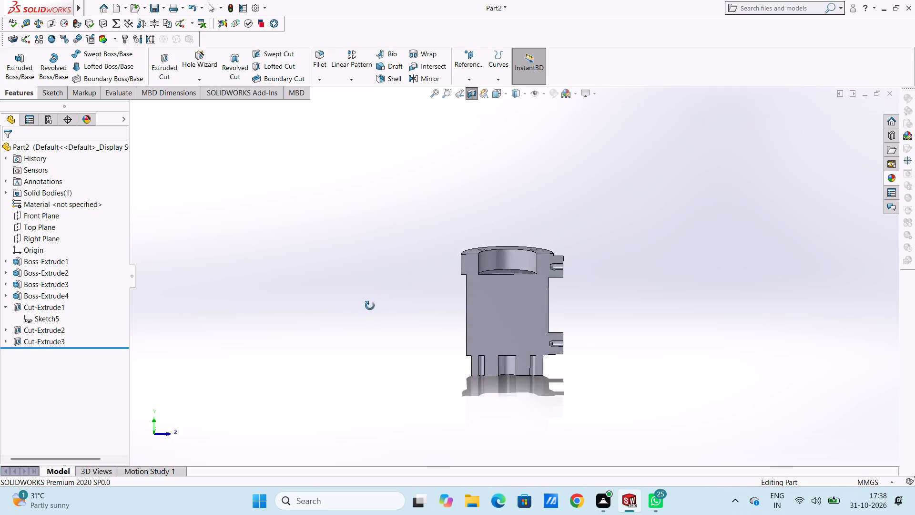
{"action": "middle_click_drag", "start_coordinate": [370, 306], "coordinate": [361, 293]}
{"action": "middle_click", "coordinate": [358, 294]}
{"action": "middle_click", "coordinate": [361, 296]}
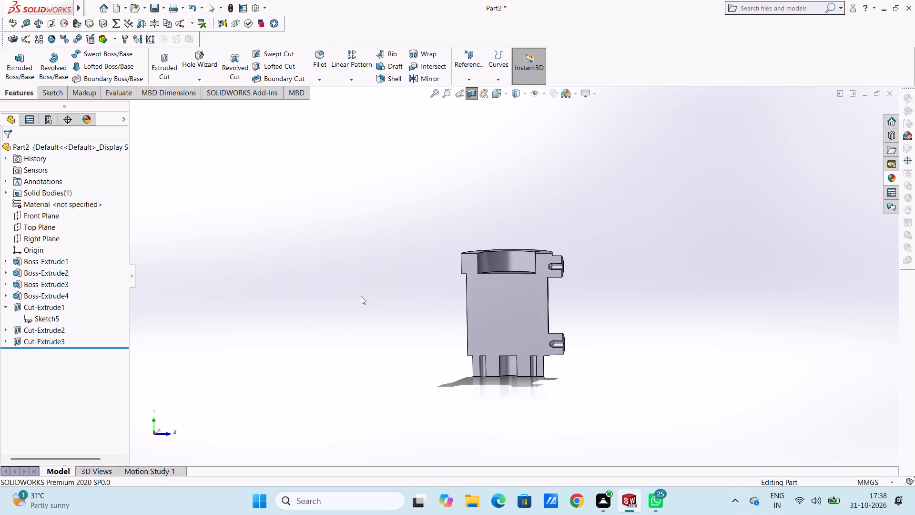
{"action": "left_click", "coordinate": [472, 95]}
Examine the complete part from above, from the side and in isometric view, checking the flange holes, bore and side bosses.
{"action": "middle_click_drag", "start_coordinate": [640, 310], "coordinate": [640, 310]}
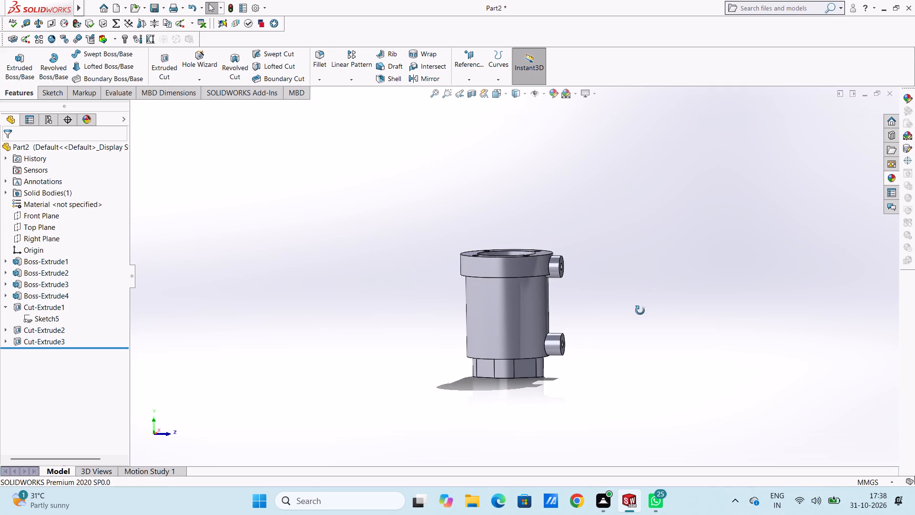
{"action": "middle_click_drag", "start_coordinate": [640, 310], "coordinate": [553, 369]}
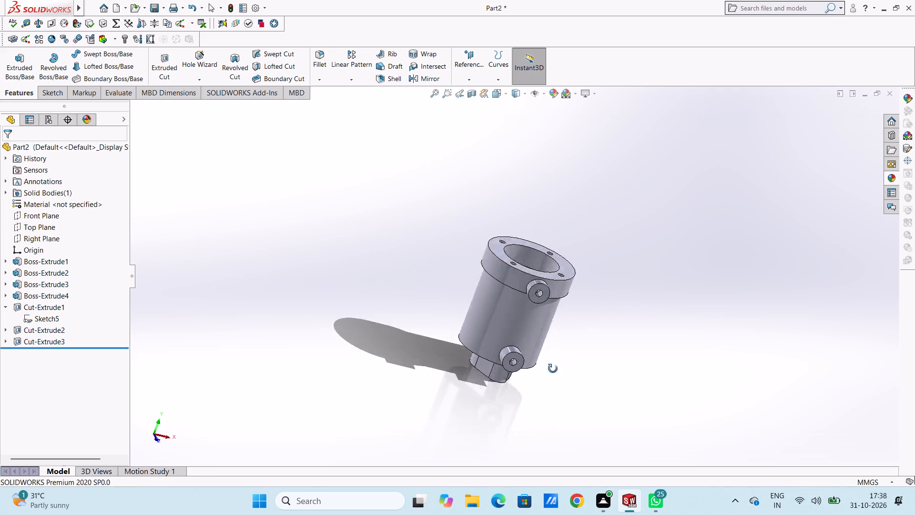
{"action": "middle_click_drag", "start_coordinate": [553, 369], "coordinate": [523, 422]}
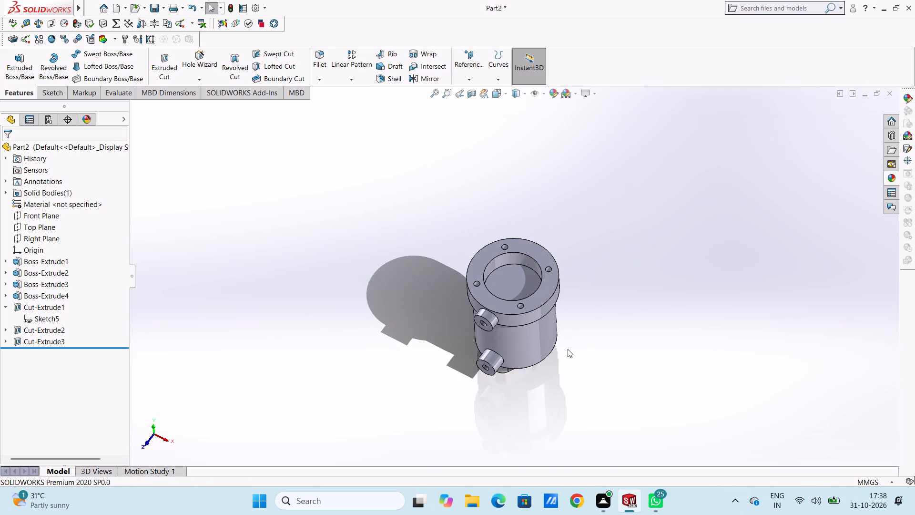
{"action": "middle_click_drag", "start_coordinate": [578, 280], "coordinate": [564, 284]}
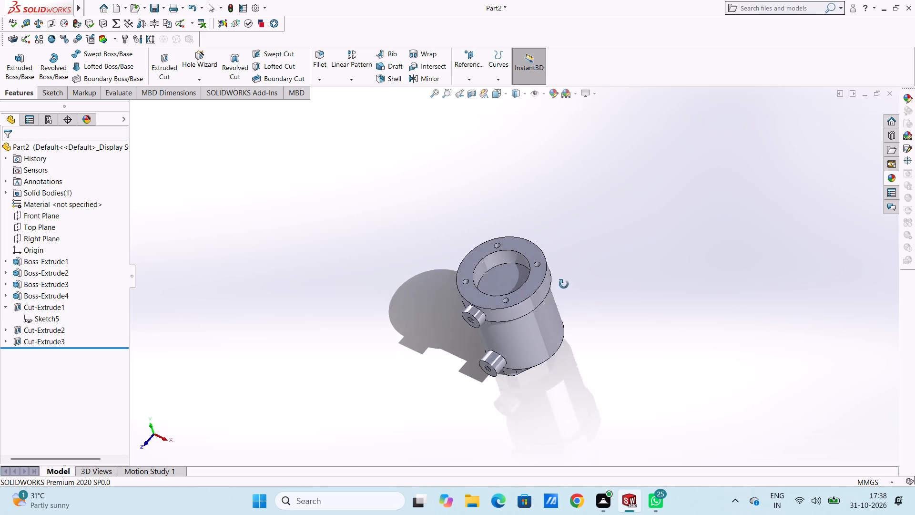
{"action": "middle_click_drag", "start_coordinate": [564, 284], "coordinate": [577, 219]}
{"action": "middle_click_drag", "start_coordinate": [577, 337], "coordinate": [596, 269]}
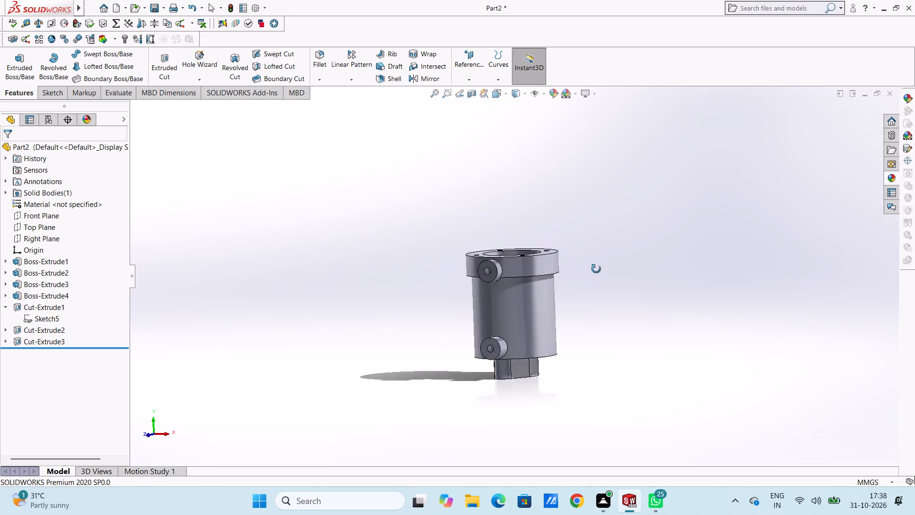
{"action": "middle_click_drag", "start_coordinate": [596, 269], "coordinate": [586, 436]}
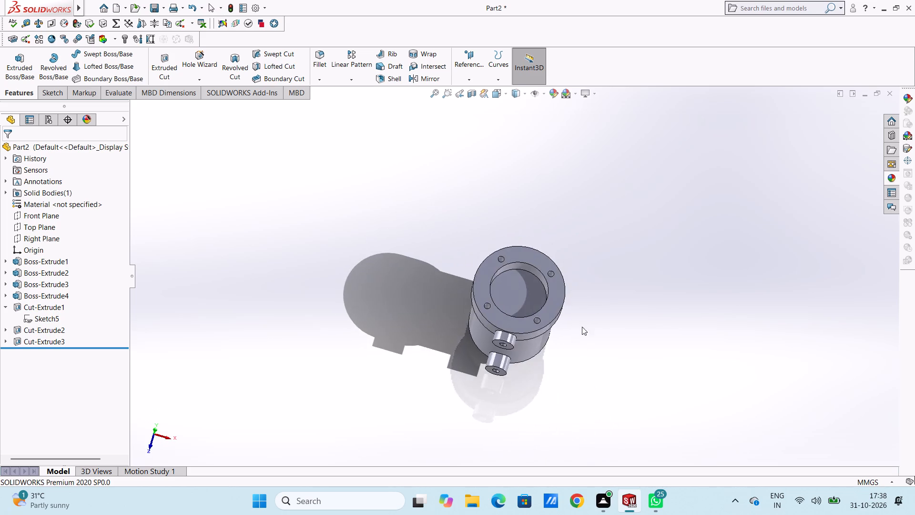
{"action": "middle_click_drag", "start_coordinate": [583, 308], "coordinate": [610, 268]}
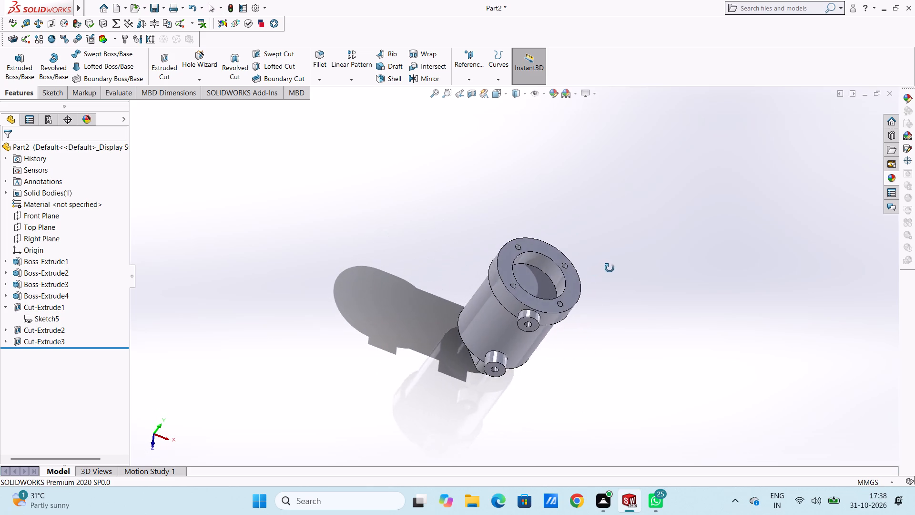
{"action": "middle_click_drag", "start_coordinate": [610, 268], "coordinate": [581, 262]}
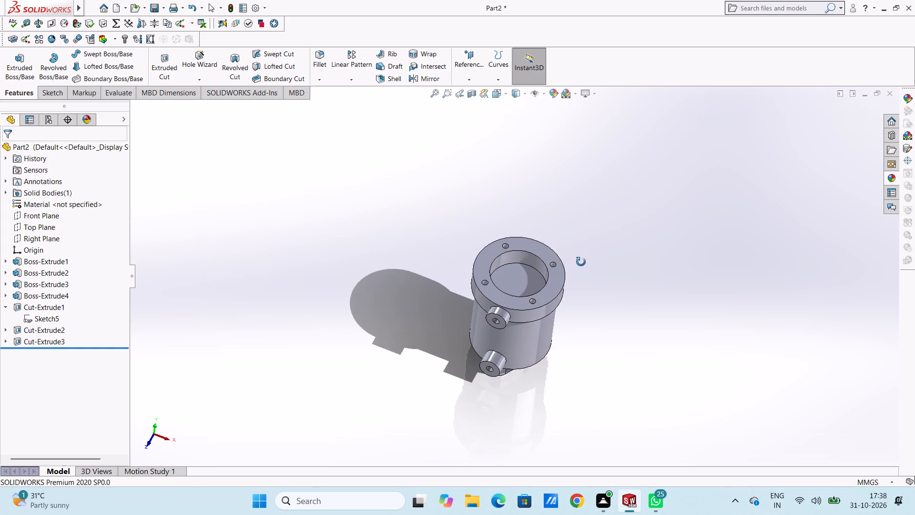
{"action": "middle_click_drag", "start_coordinate": [581, 262], "coordinate": [553, 258]}
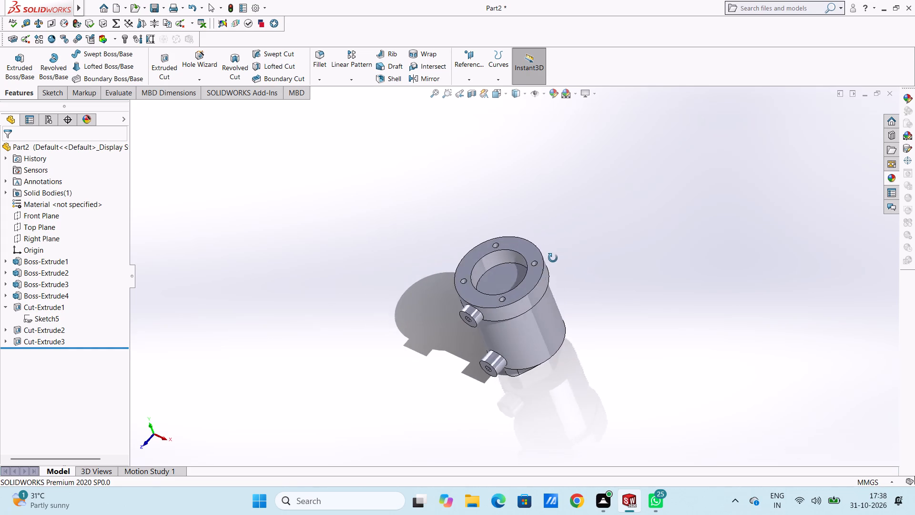
{"action": "middle_click_drag", "start_coordinate": [553, 258], "coordinate": [578, 237]}
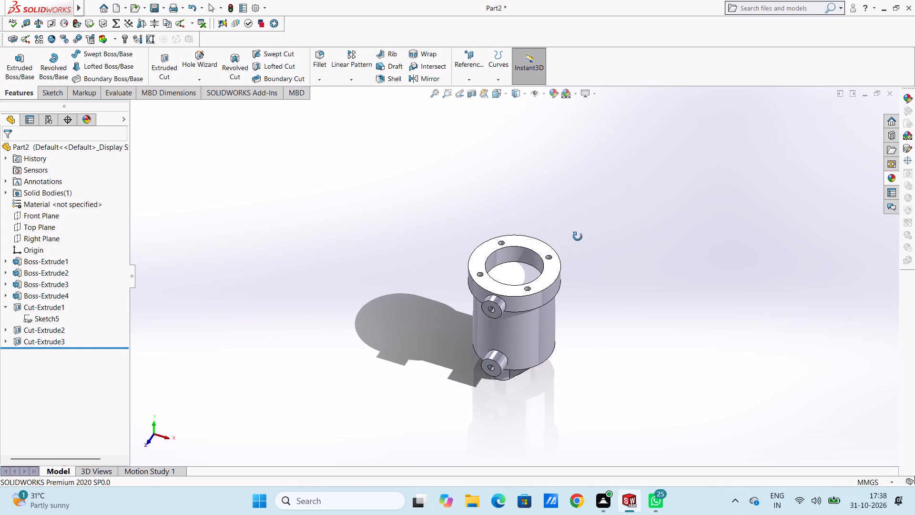
{"action": "middle_click_drag", "start_coordinate": [578, 237], "coordinate": [592, 236]}
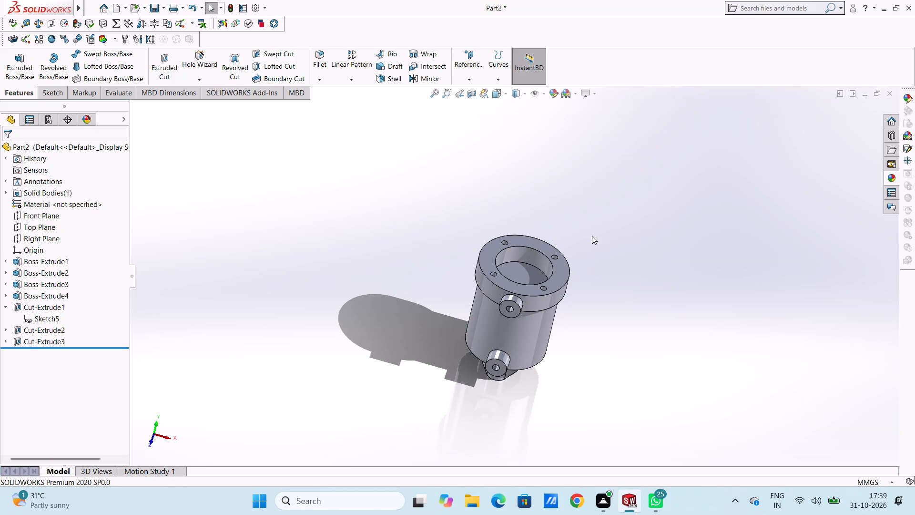
{"action": "scroll", "coordinate": [399, 234], "scroll_direction": "down", "scroll_amount": 1}
{"action": "middle_click_drag", "start_coordinate": [391, 235], "coordinate": [391, 235]}
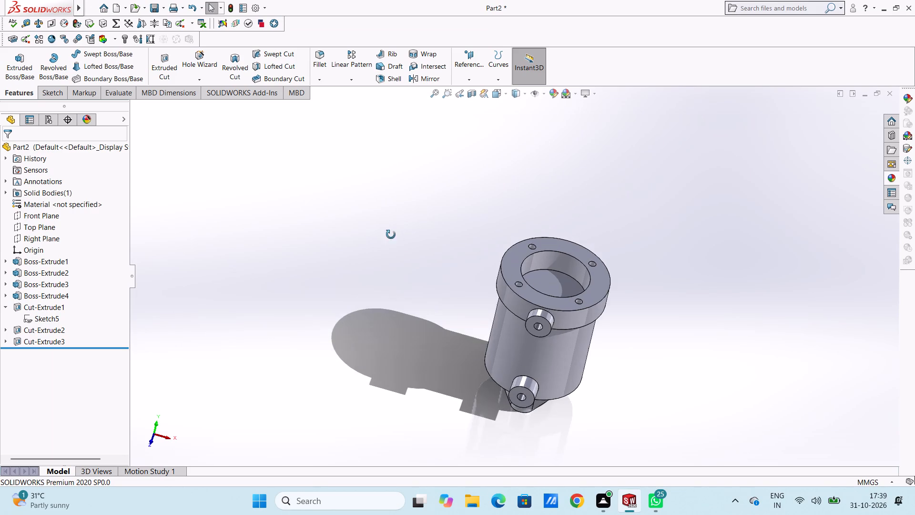
{"action": "middle_click_drag", "start_coordinate": [391, 235], "coordinate": [402, 227]}
{"action": "scroll", "coordinate": [620, 285], "scroll_direction": "up", "scroll_amount": 3}
{"action": "middle_click_drag", "start_coordinate": [581, 335], "coordinate": [591, 267]}
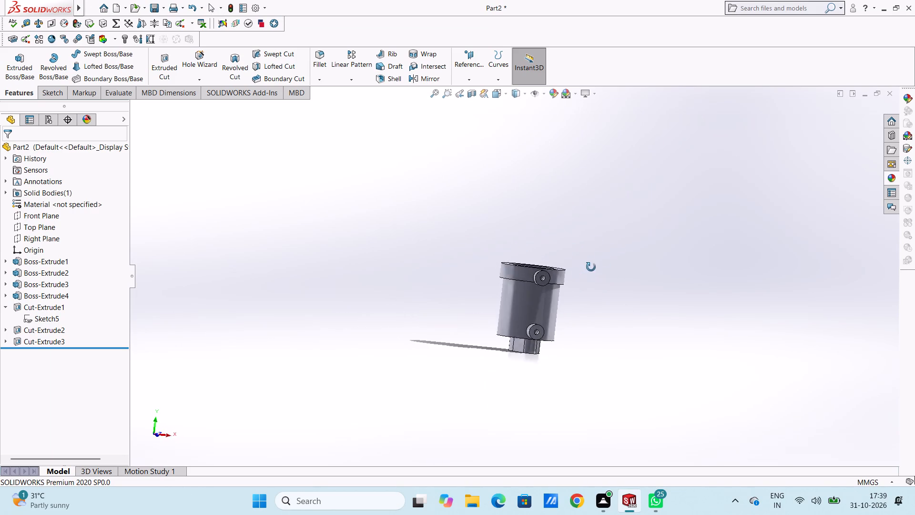
{"action": "middle_click_drag", "start_coordinate": [591, 267], "coordinate": [586, 271]}
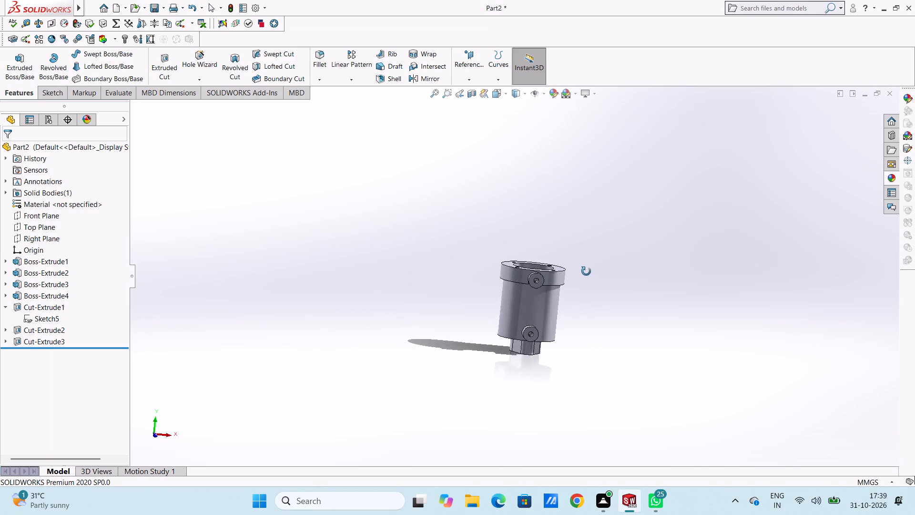
{"action": "middle_click_drag", "start_coordinate": [586, 271], "coordinate": [543, 264]}
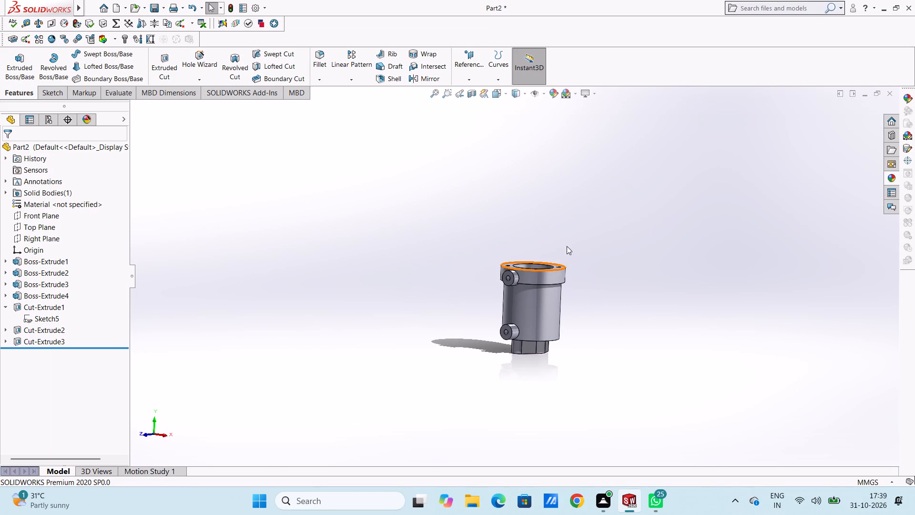
{"action": "key", "text": "ctrl+7"}
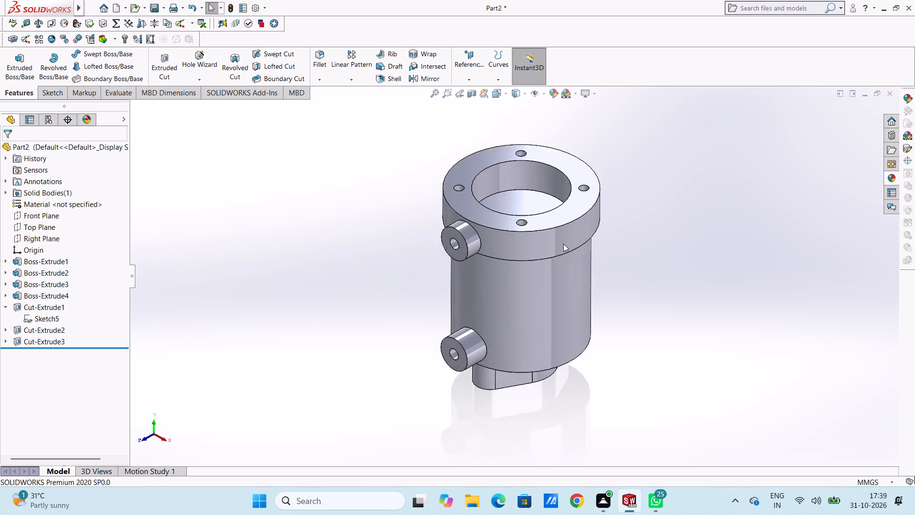
Start a new sketch on the Front Plane with the part shown in front view.
{"action": "key", "text": "ctrl+1"}
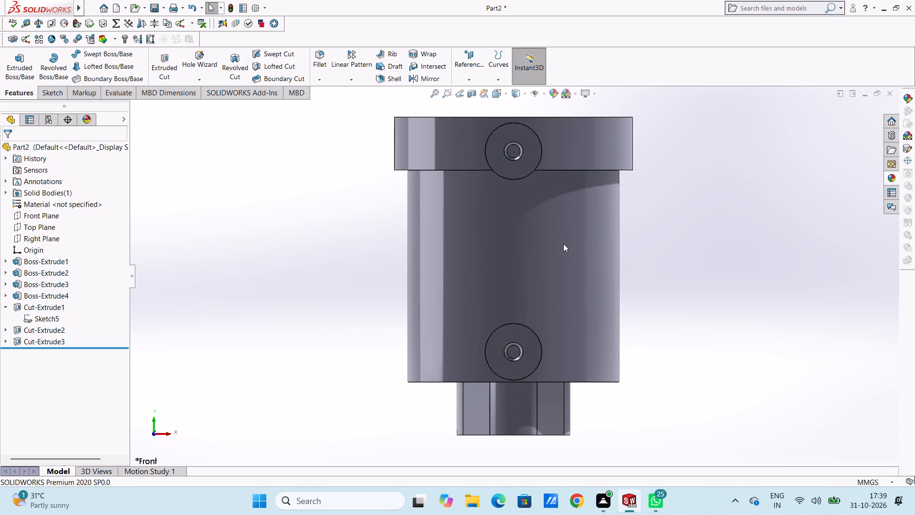
{"action": "scroll", "coordinate": [512, 216], "scroll_direction": "up", "scroll_amount": 4}
{"action": "scroll", "coordinate": [538, 270], "scroll_direction": "up", "scroll_amount": 3}
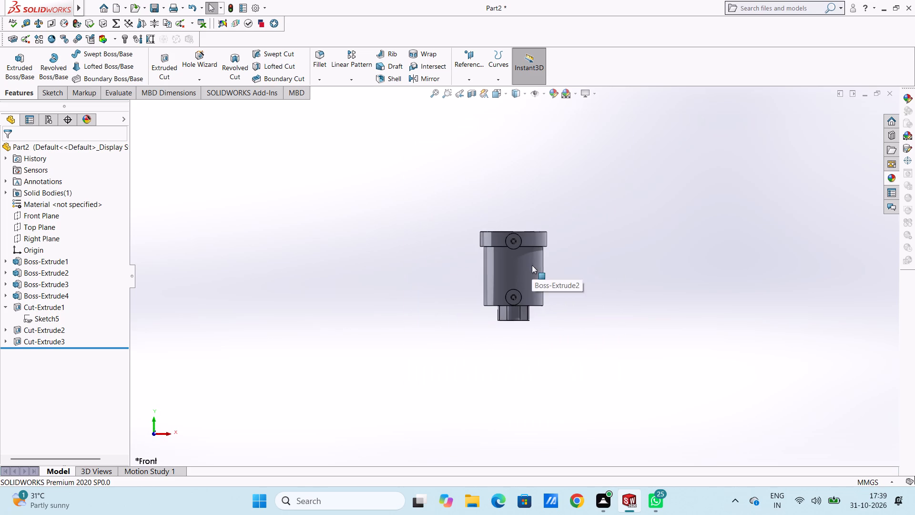
{"action": "scroll", "coordinate": [529, 369], "scroll_direction": "up", "scroll_amount": 2}
{"action": "scroll", "coordinate": [533, 367], "scroll_direction": "down", "scroll_amount": 2}
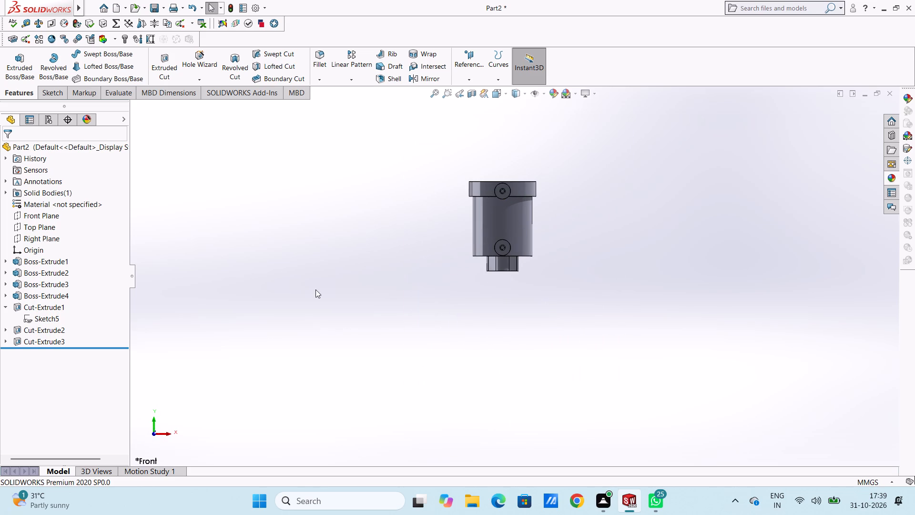
{"action": "left_click", "coordinate": [46, 215]}
{"action": "left_click", "coordinate": [54, 201]}
{"action": "left_click", "coordinate": [249, 206]}
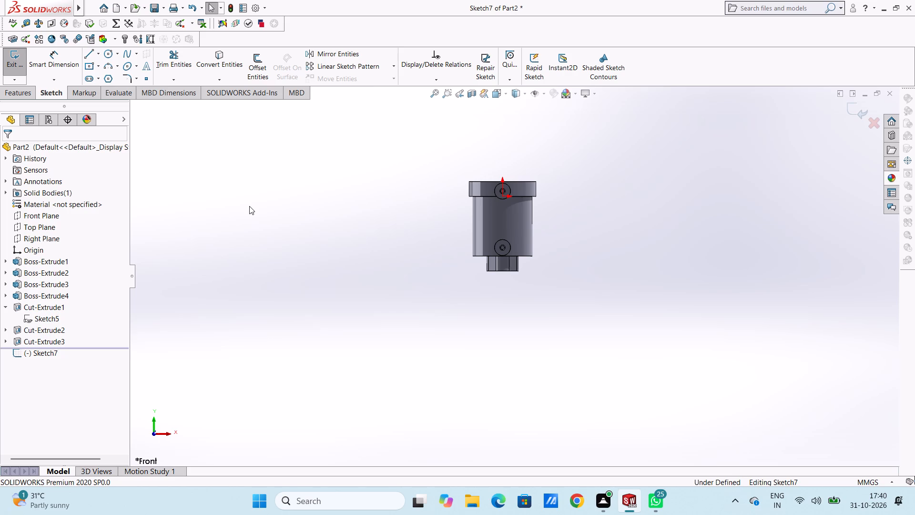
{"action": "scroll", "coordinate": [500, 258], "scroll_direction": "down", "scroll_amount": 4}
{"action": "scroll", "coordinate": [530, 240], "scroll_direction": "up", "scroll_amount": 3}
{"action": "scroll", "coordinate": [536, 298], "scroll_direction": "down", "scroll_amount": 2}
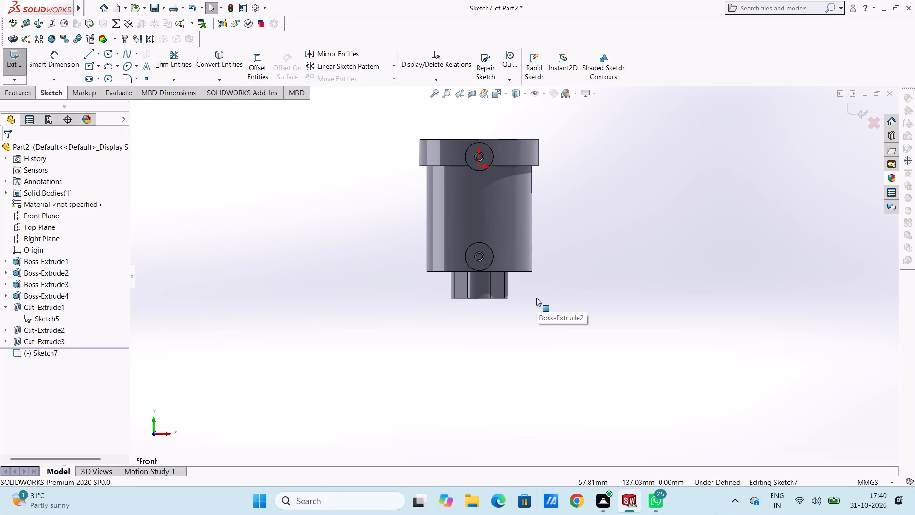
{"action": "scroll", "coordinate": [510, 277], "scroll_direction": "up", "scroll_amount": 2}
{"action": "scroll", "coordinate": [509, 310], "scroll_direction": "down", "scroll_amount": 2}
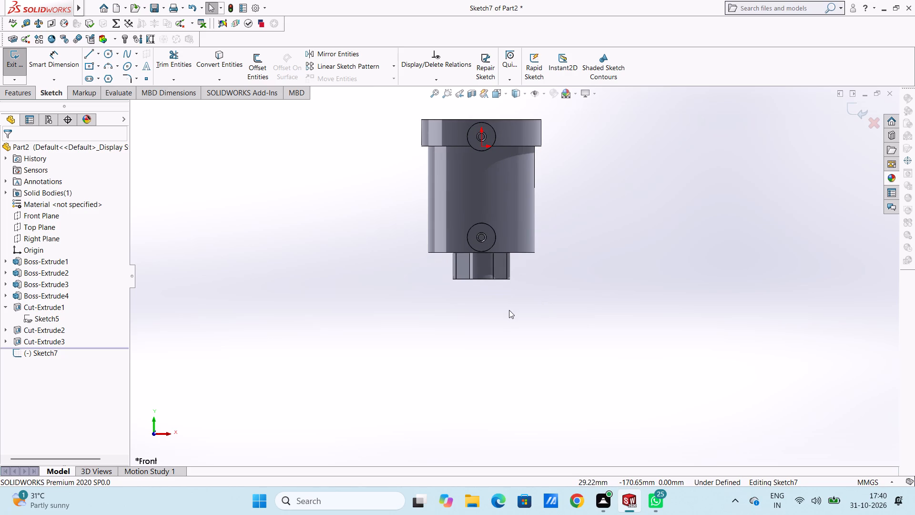
Sketch a vertical line about 40 mm long upward along the cylinder's left edge, starting level with the lower side boss's centre.
{"action": "left_click", "coordinate": [88, 56]}
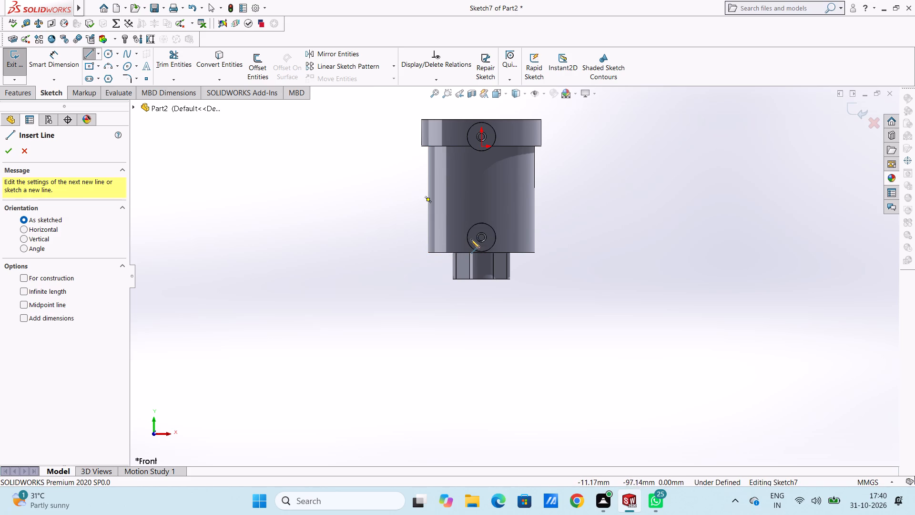
{"action": "left_click", "coordinate": [428, 237]}
{"action": "left_click", "coordinate": [427, 199]}
{"action": "right_click", "coordinate": [305, 195]}
{"action": "double_click", "coordinate": [312, 200]}
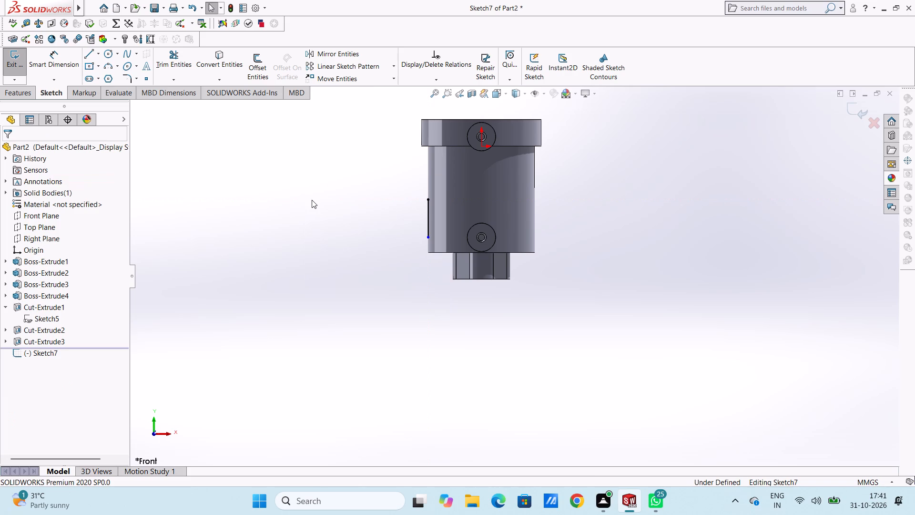
From that line's lower end, sketch a 30 mm horizontal line outward from the body and a 100 mm vertical line downward.
{"action": "left_click", "coordinate": [86, 53]}
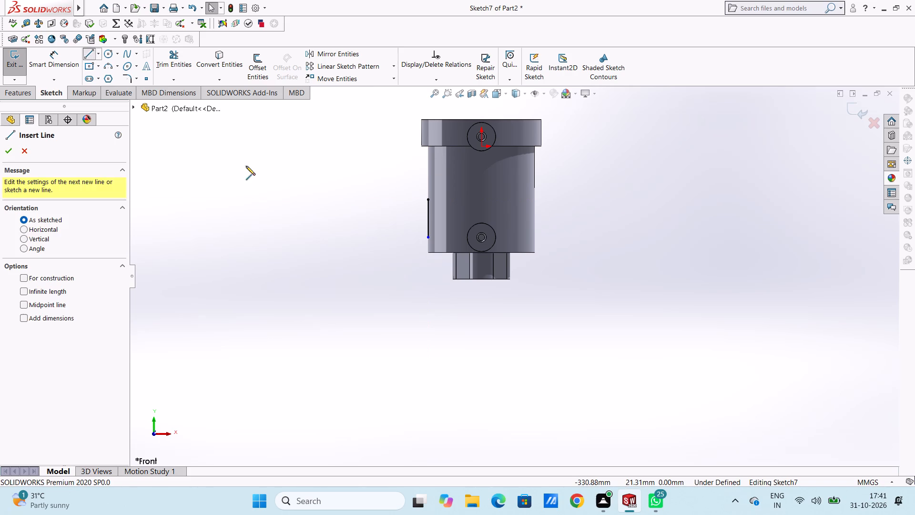
{"action": "left_click", "coordinate": [428, 238]}
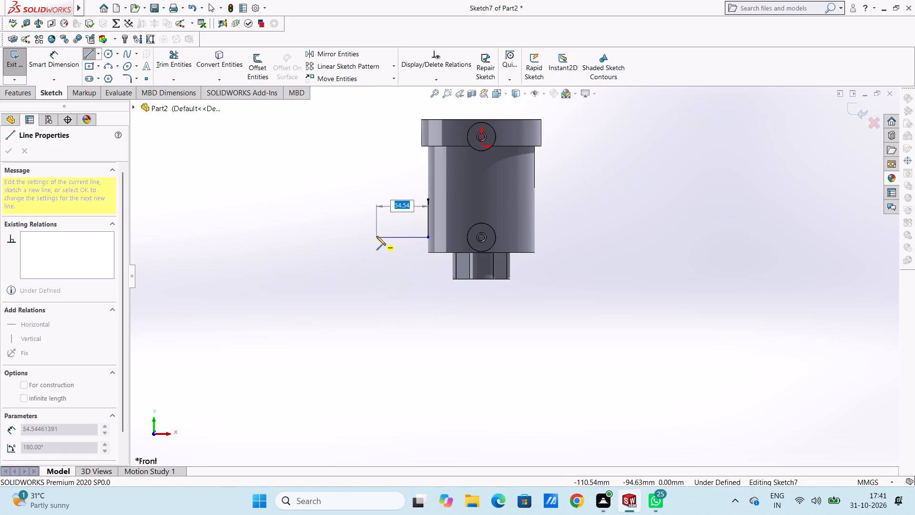
{"action": "key", "text": "2"}
{"action": "key", "text": "BackSpace"}
{"action": "type", "text": "30"}
{"action": "key", "text": "Return"}
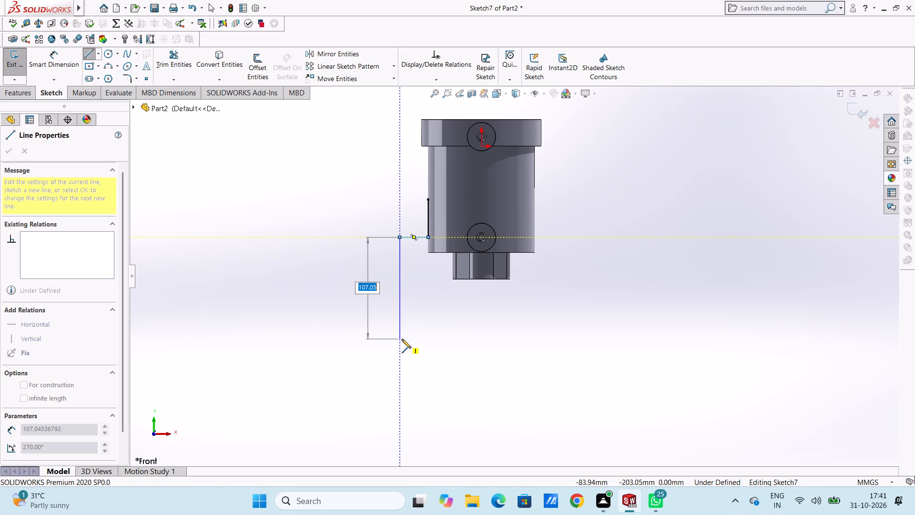
{"action": "type", "text": "100"}
{"action": "key", "text": "Return"}
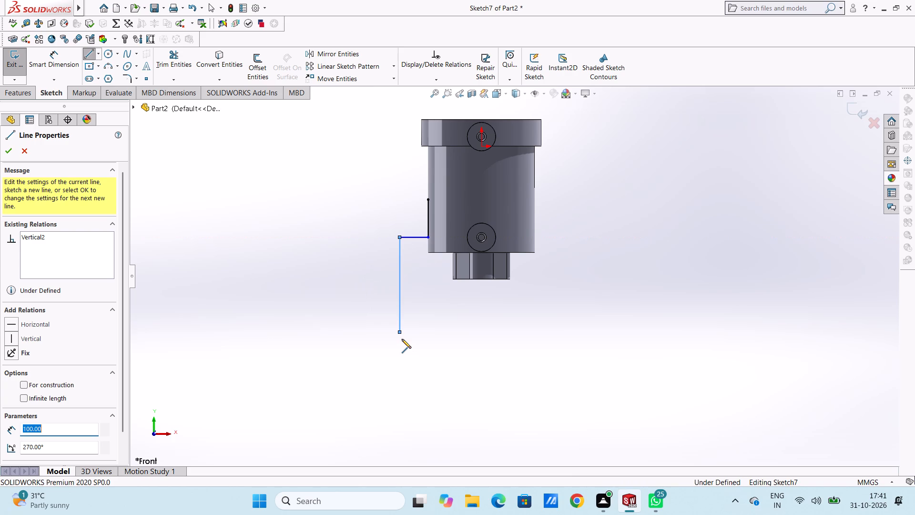
{"action": "right_click", "coordinate": [318, 257]}
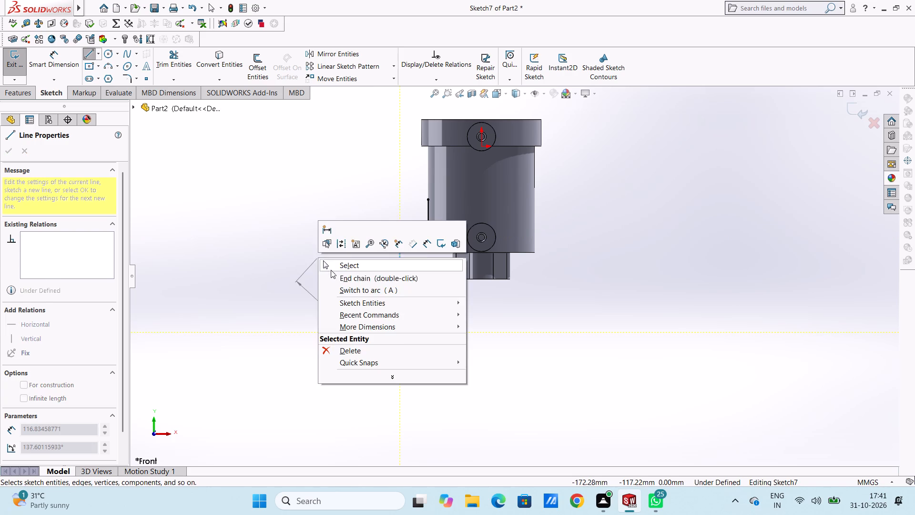
{"action": "left_click", "coordinate": [331, 270]}
{"action": "left_click", "coordinate": [305, 259]}
Dimension the vertical line on the cylinder's edge at 40 mm and the horizontal line at 30 mm.
{"action": "left_click", "coordinate": [52, 60]}
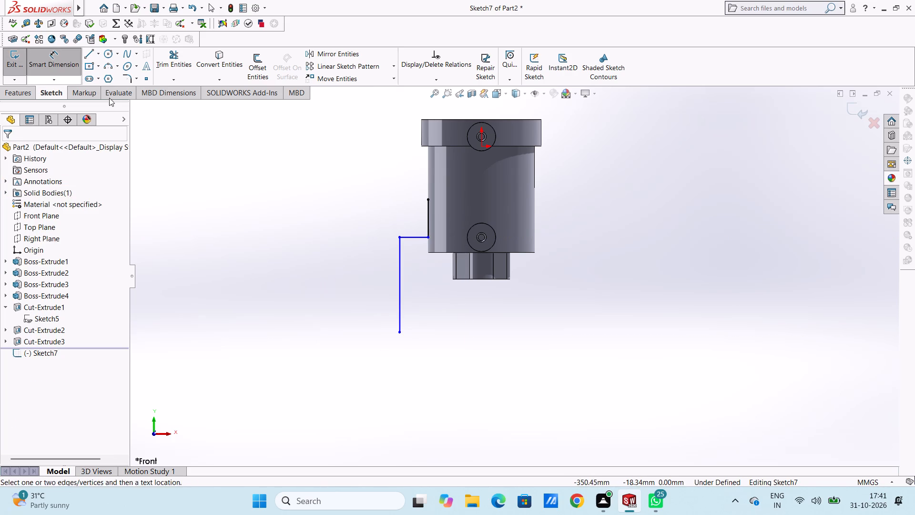
{"action": "left_click", "coordinate": [428, 210]}
{"action": "left_click", "coordinate": [363, 205]}
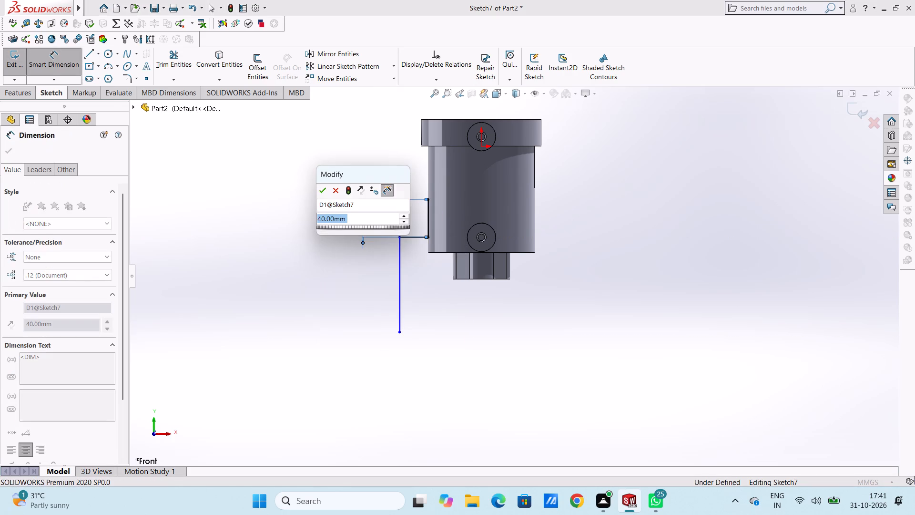
{"action": "left_click", "coordinate": [322, 185]}
{"action": "left_click", "coordinate": [281, 193]}
{"action": "left_click", "coordinate": [415, 237]}
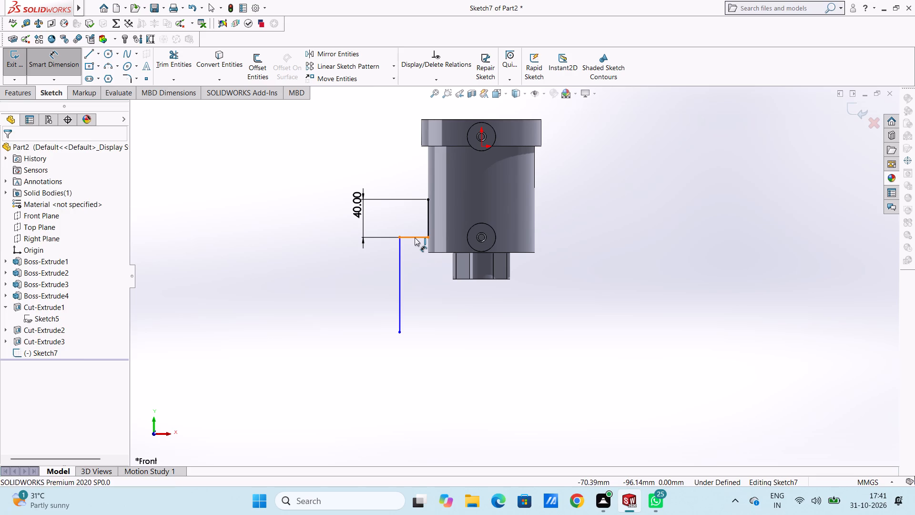
{"action": "left_click", "coordinate": [389, 170]}
{"action": "left_click", "coordinate": [346, 154]}
{"action": "left_click", "coordinate": [305, 170]}
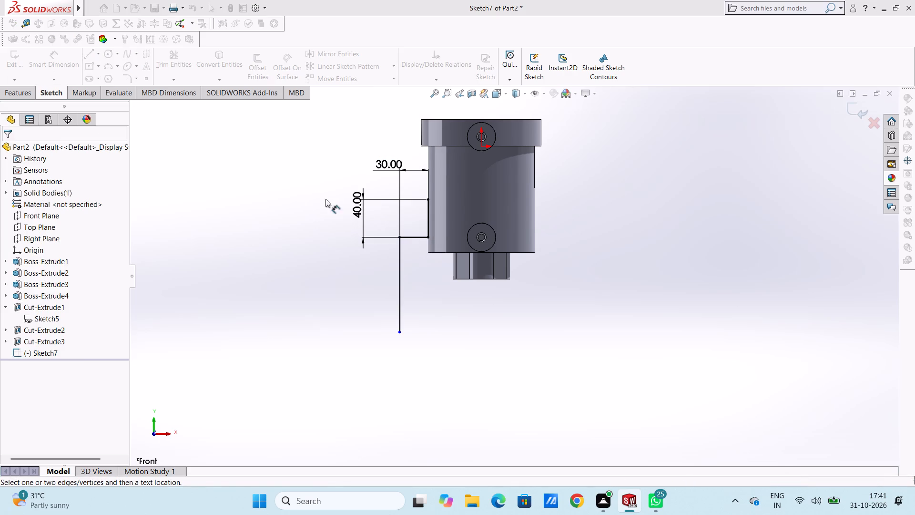
Dimension the lower vertical line and set its length to 120 mm.
{"action": "left_click", "coordinate": [402, 270]}
{"action": "left_click", "coordinate": [302, 272]}
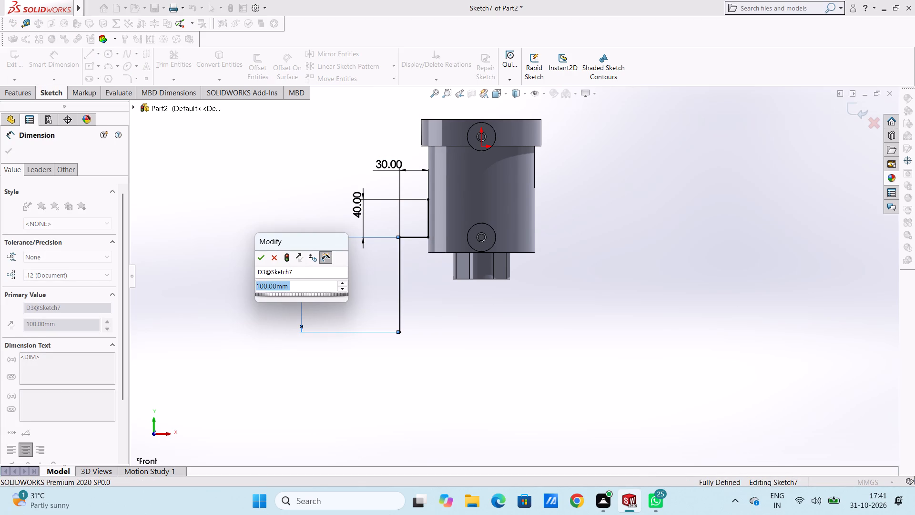
{"action": "type", "text": "120"}
{"action": "key", "text": "Return"}
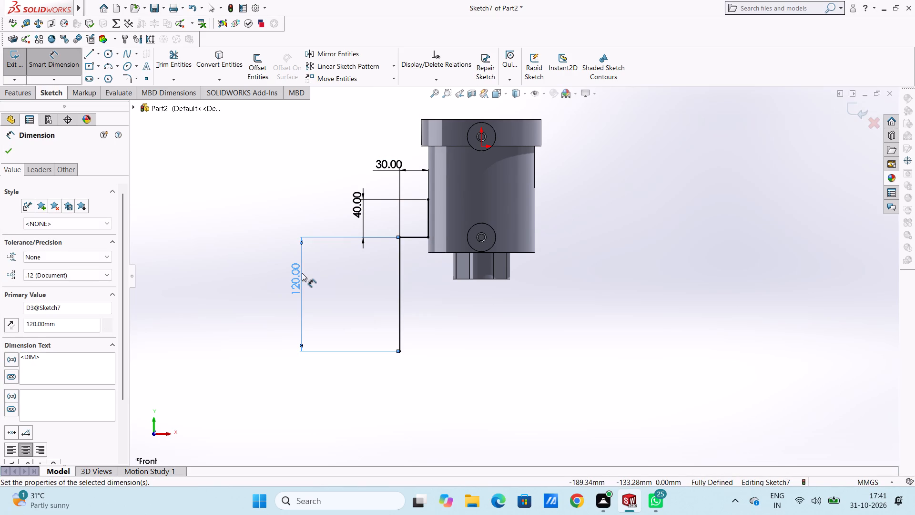
{"action": "left_click", "coordinate": [271, 195]}
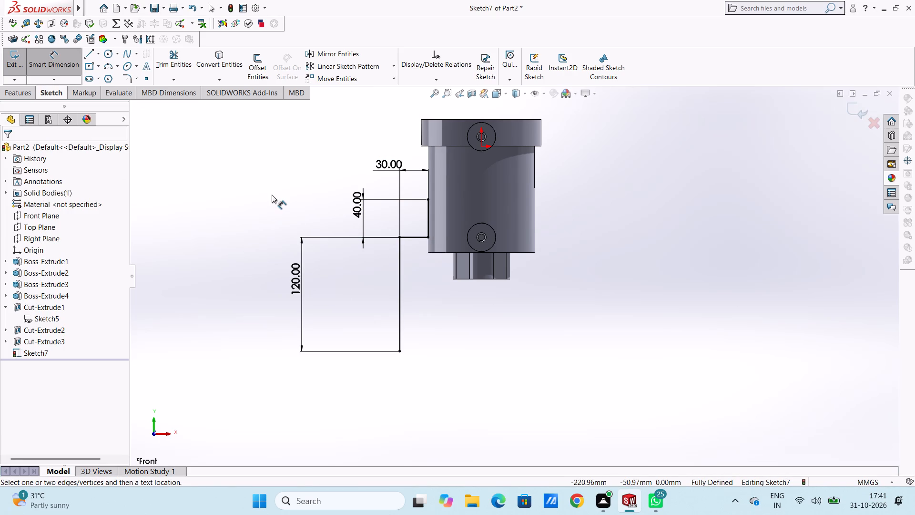
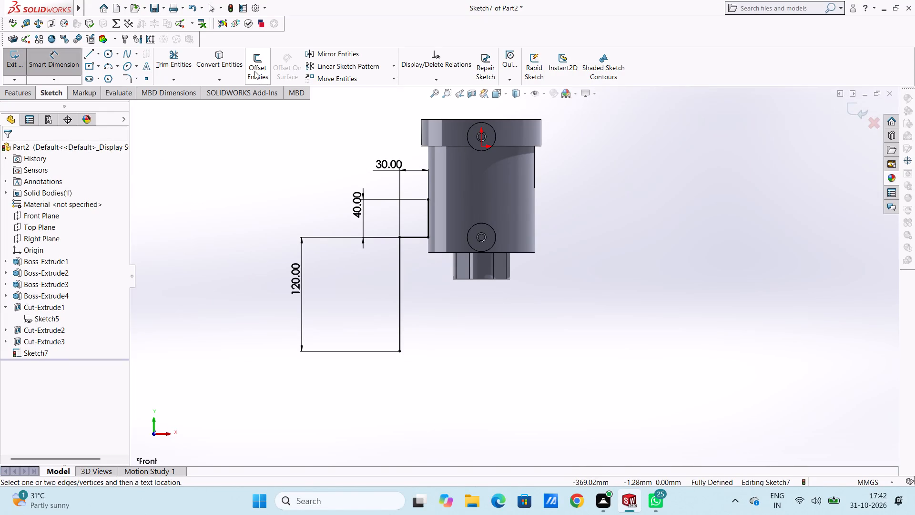
Offset the 120 mm vertical line by 30 mm toward the cylinder, with the direction reversed and the dimension added.
{"action": "left_click", "coordinate": [260, 59]}
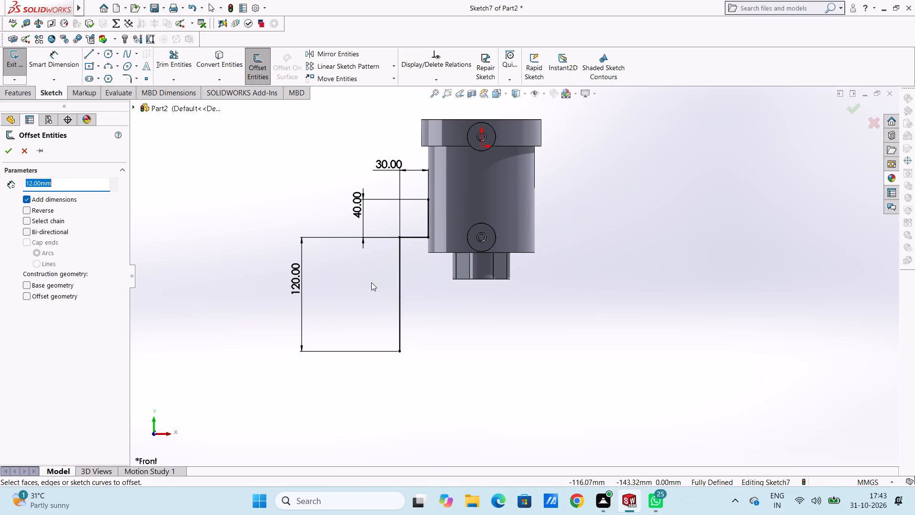
{"action": "type", "text": "27"}
{"action": "key", "text": "Return"}
{"action": "left_click", "coordinate": [399, 294]}
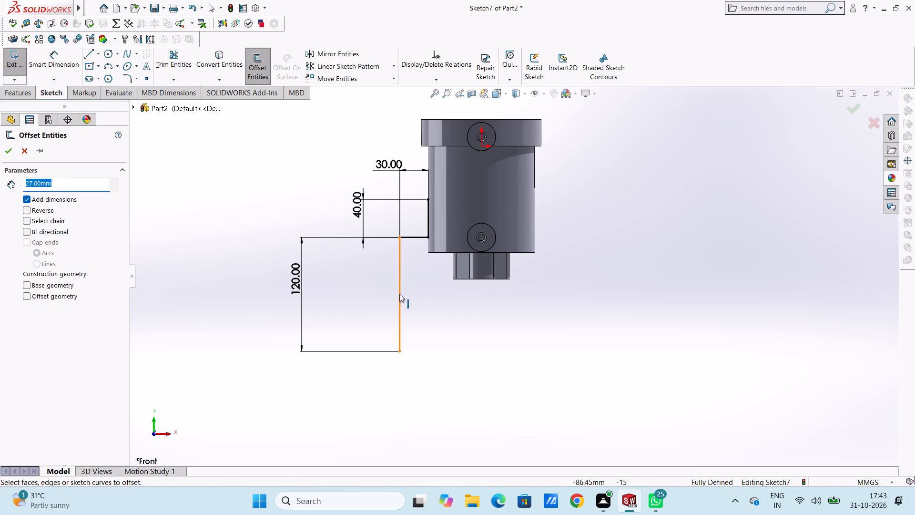
{"action": "left_click", "coordinate": [25, 210]}
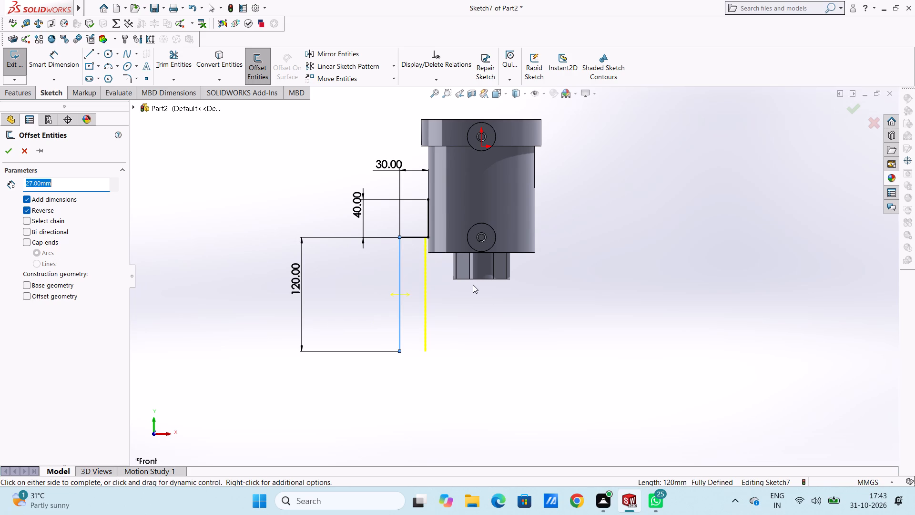
{"action": "scroll", "coordinate": [487, 265], "scroll_direction": "down", "scroll_amount": 2}
{"action": "scroll", "coordinate": [487, 265], "scroll_direction": "up", "scroll_amount": 2}
{"action": "scroll", "coordinate": [483, 274], "scroll_direction": "down", "scroll_amount": 2}
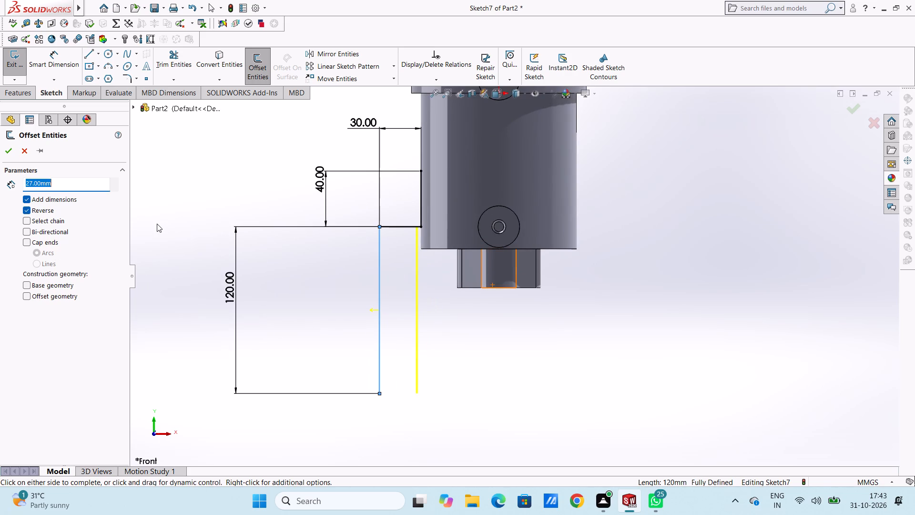
{"action": "type", "text": "30"}
{"action": "key", "text": "Return"}
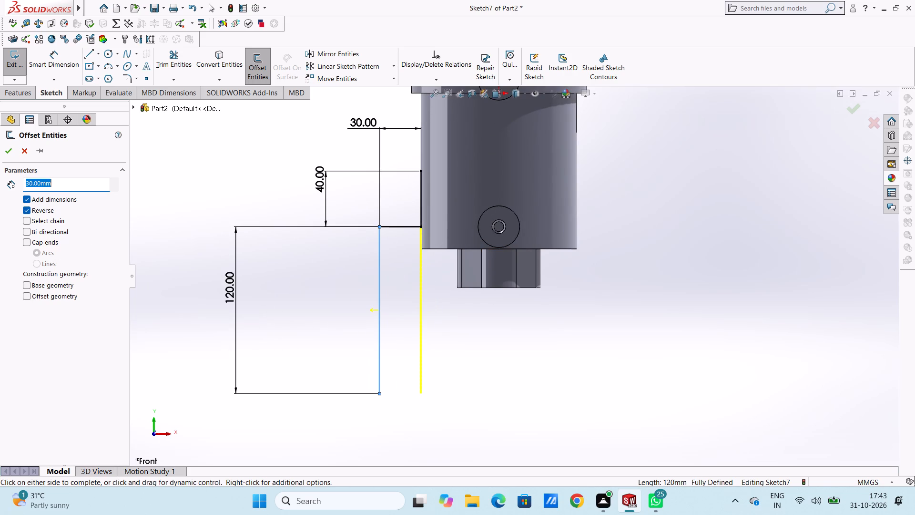
{"action": "left_click", "coordinate": [9, 153]}
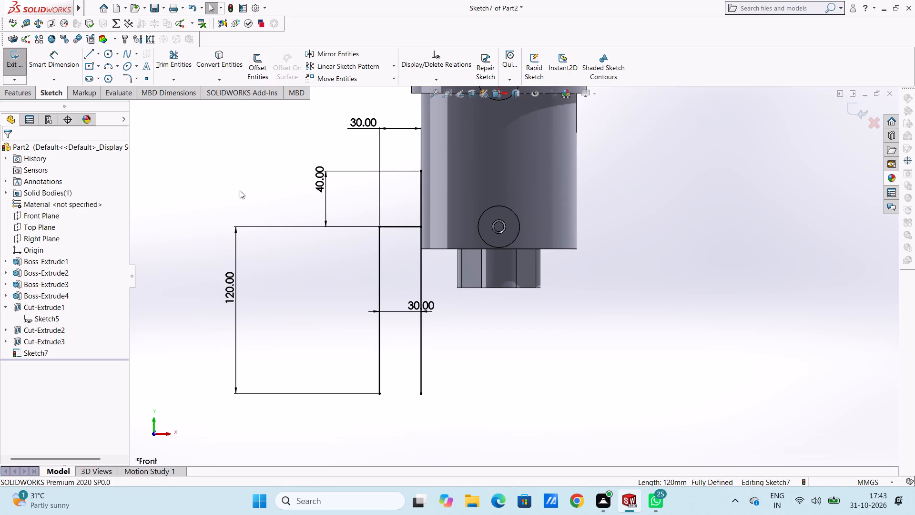
Sketch a 30 mm horizontal line joining the lower ends of the 120 mm line and its offset copy.
{"action": "scroll", "coordinate": [385, 210], "scroll_direction": "down", "scroll_amount": 1}
{"action": "scroll", "coordinate": [436, 247], "scroll_direction": "up", "scroll_amount": 3}
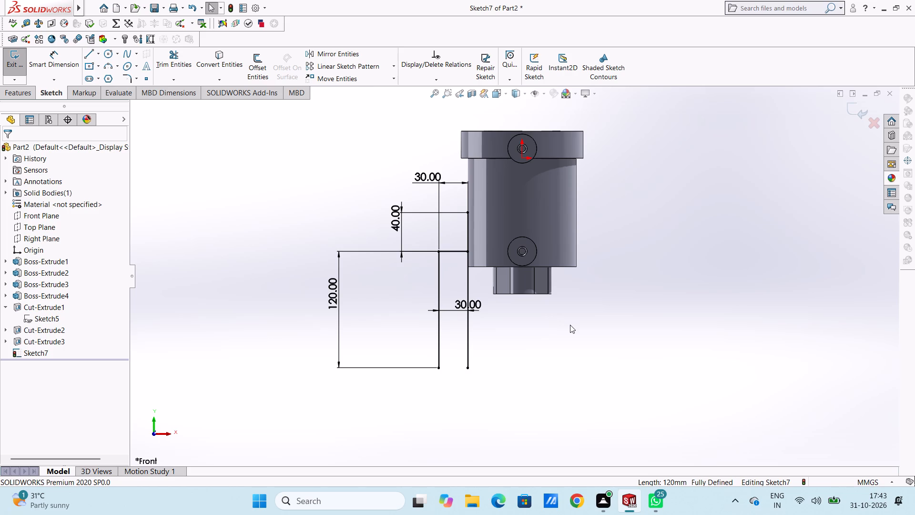
{"action": "left_click", "coordinate": [87, 55]}
{"action": "scroll", "coordinate": [561, 330], "scroll_direction": "down", "scroll_amount": 4}
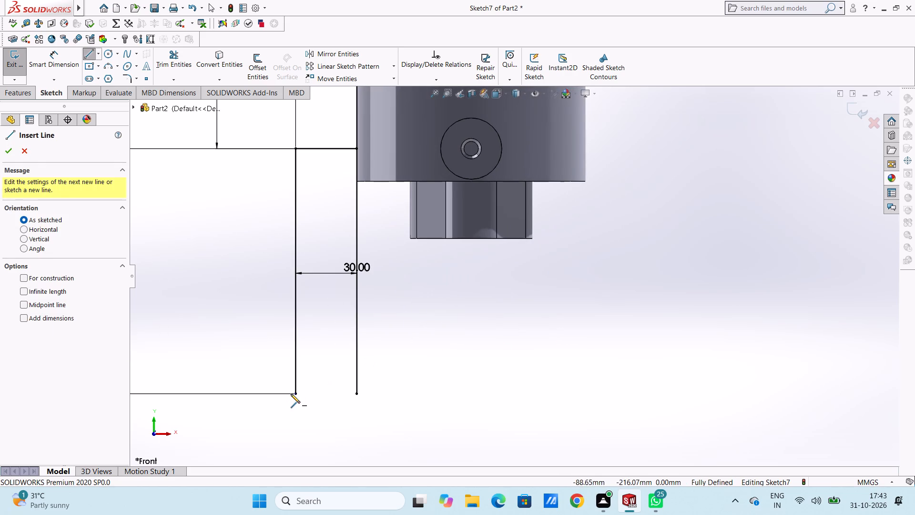
{"action": "left_click", "coordinate": [295, 394]}
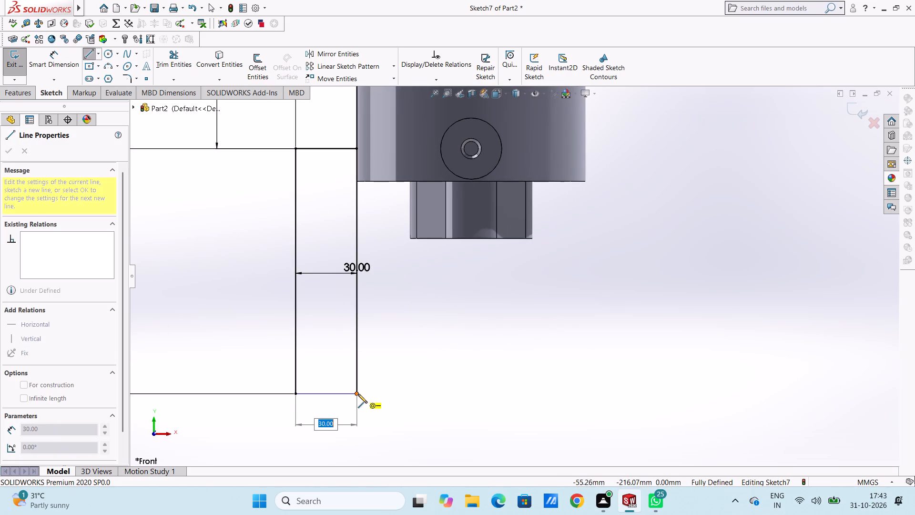
{"action": "left_click", "coordinate": [356, 393]}
{"action": "right_click", "coordinate": [466, 317]}
{"action": "left_click", "coordinate": [476, 328]}
{"action": "left_click", "coordinate": [432, 329]}
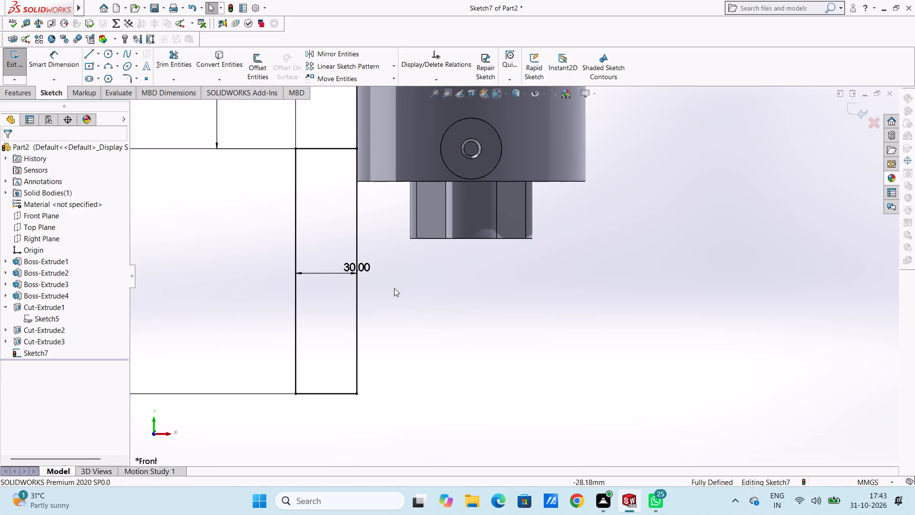
Sketch a horizontal line about 120 mm long along the cylinder's bottom edge, from its far corner to just past the offset line.
{"action": "scroll", "coordinate": [297, 176], "scroll_direction": "up", "scroll_amount": 3}
{"action": "left_click", "coordinate": [90, 62]}
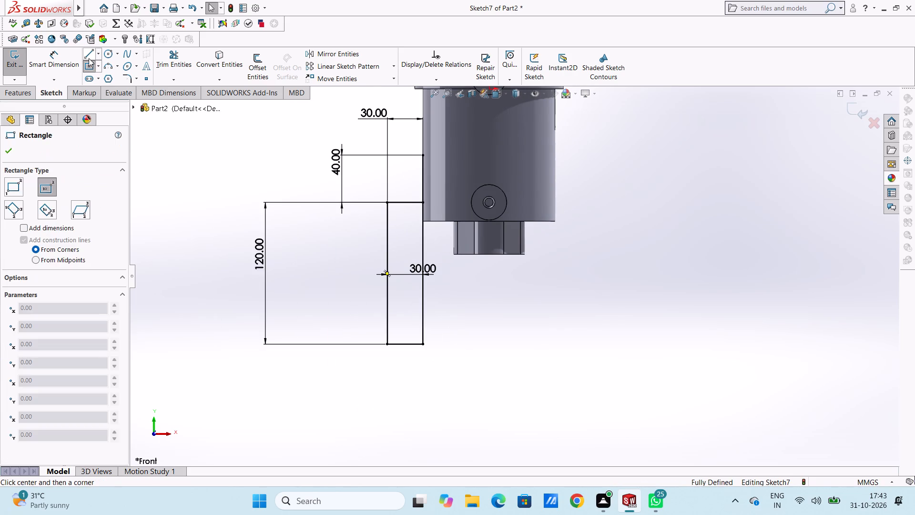
{"action": "left_click", "coordinate": [89, 58]}
{"action": "scroll", "coordinate": [425, 249], "scroll_direction": "down", "scroll_amount": 4}
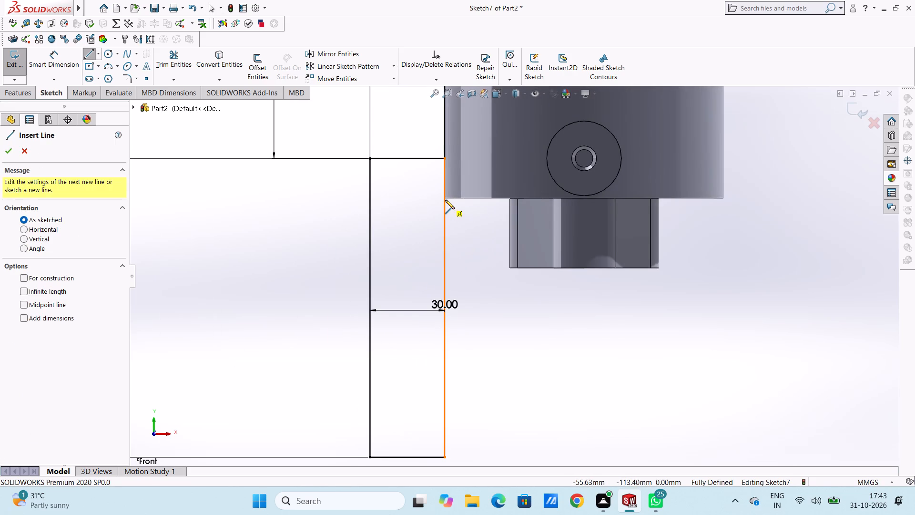
{"action": "scroll", "coordinate": [537, 214], "scroll_direction": "down", "scroll_amount": 2}
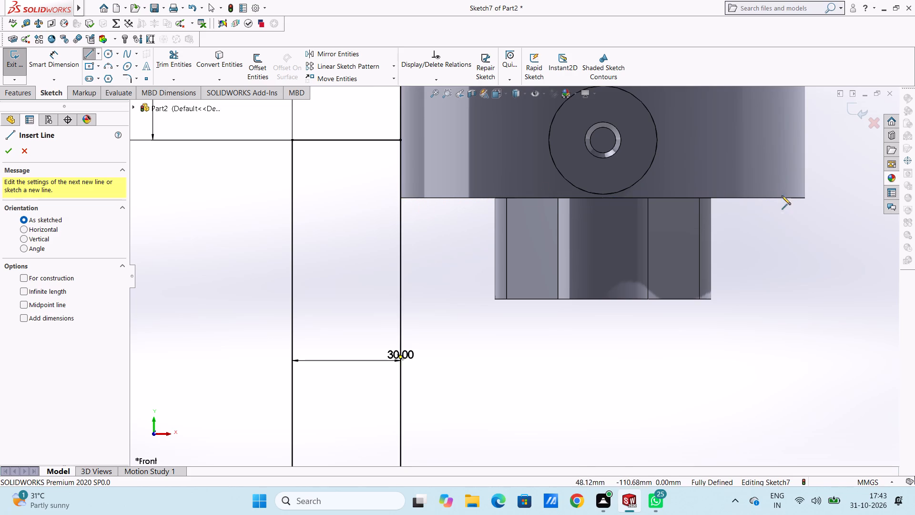
{"action": "left_click", "coordinate": [805, 199]}
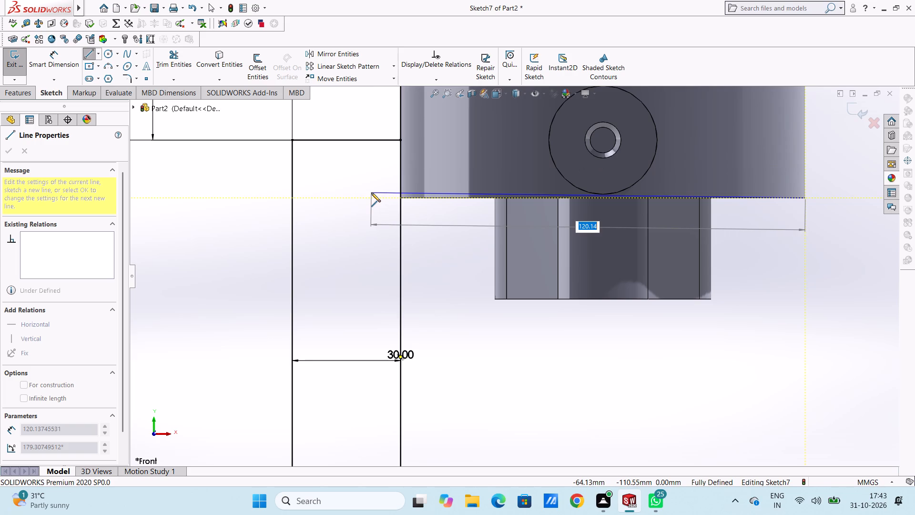
{"action": "left_click", "coordinate": [373, 199]}
{"action": "right_click", "coordinate": [367, 182]}
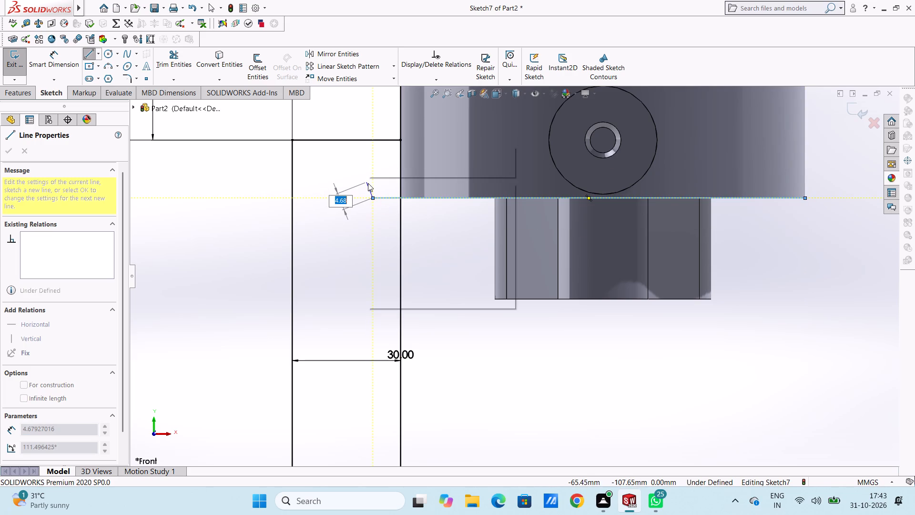
{"action": "double_click", "coordinate": [376, 187]}
Trim the bottom-edge line's overhang past the offset line and the offset line's portion above the cylinder's bottom edge.
{"action": "left_click", "coordinate": [176, 59]}
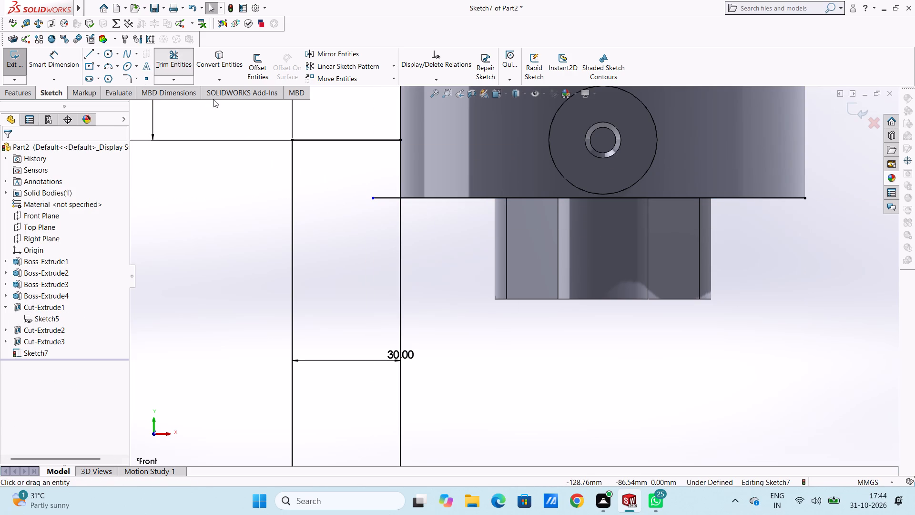
{"action": "left_click", "coordinate": [378, 198]}
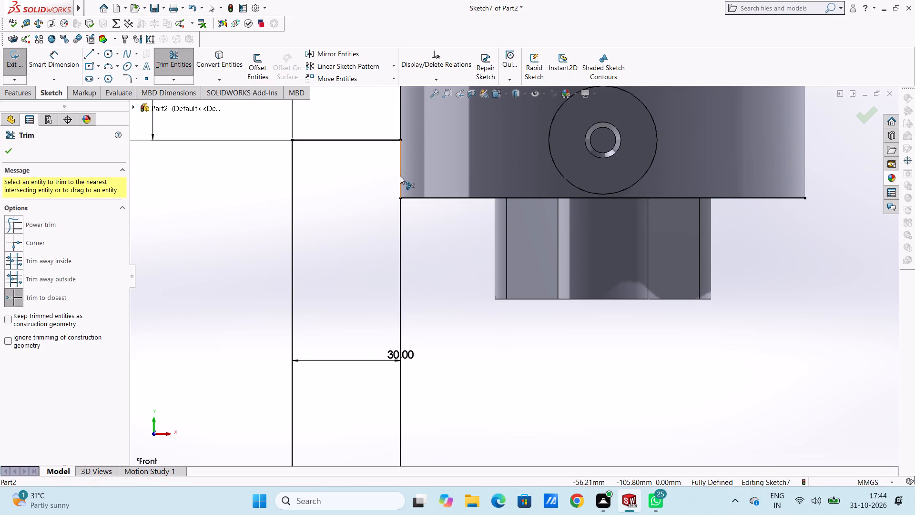
{"action": "left_click", "coordinate": [400, 175]}
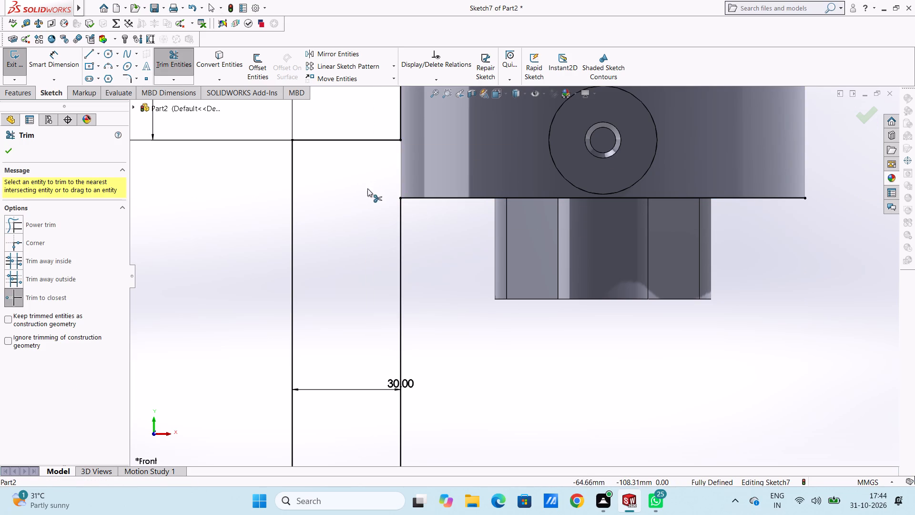
{"action": "scroll", "coordinate": [367, 206], "scroll_direction": "up", "scroll_amount": 5}
{"action": "left_click", "coordinate": [7, 150]}
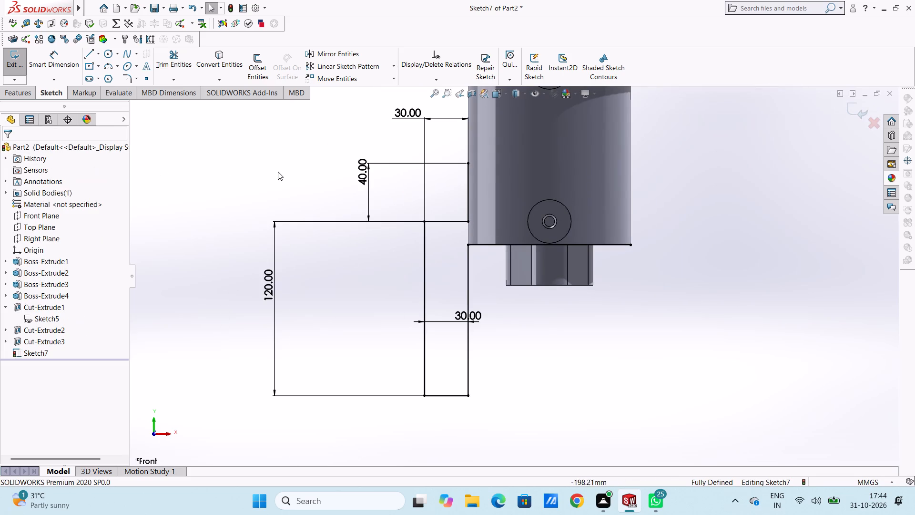
{"action": "left_click", "coordinate": [278, 172]}
From the bottom-edge line's free end, sketch a 104 mm vertical line down to the first leg's bottom level and a 30 mm horizontal line outward.
{"action": "scroll", "coordinate": [286, 178], "scroll_direction": "up", "scroll_amount": 3}
{"action": "scroll", "coordinate": [599, 289], "scroll_direction": "down", "scroll_amount": 2}
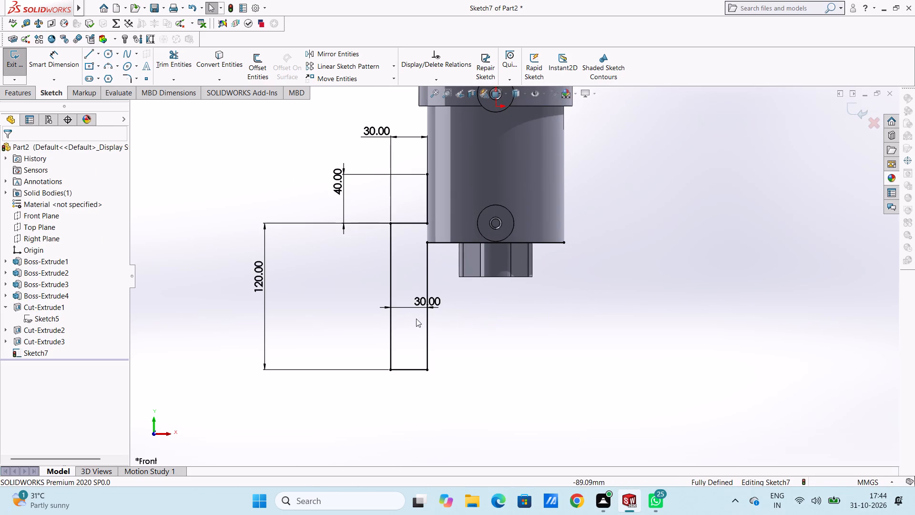
{"action": "left_click", "coordinate": [86, 59]}
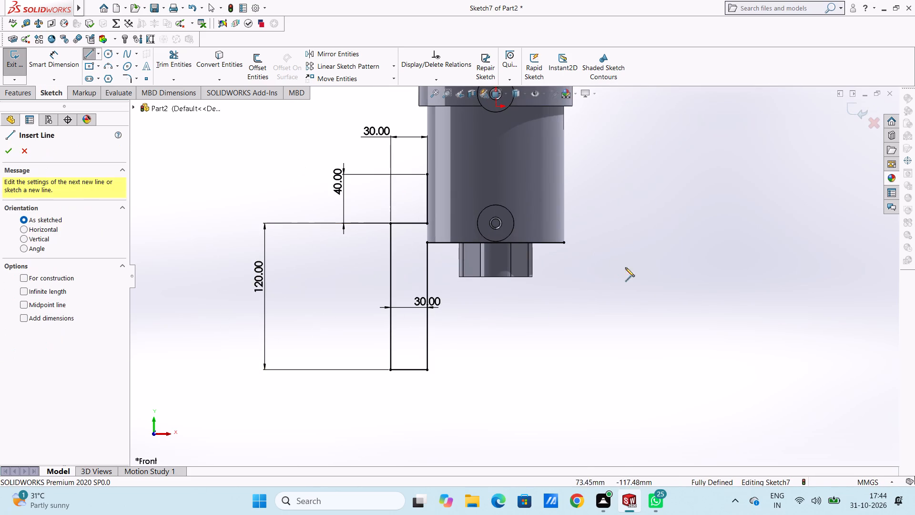
{"action": "left_click", "coordinate": [565, 244]}
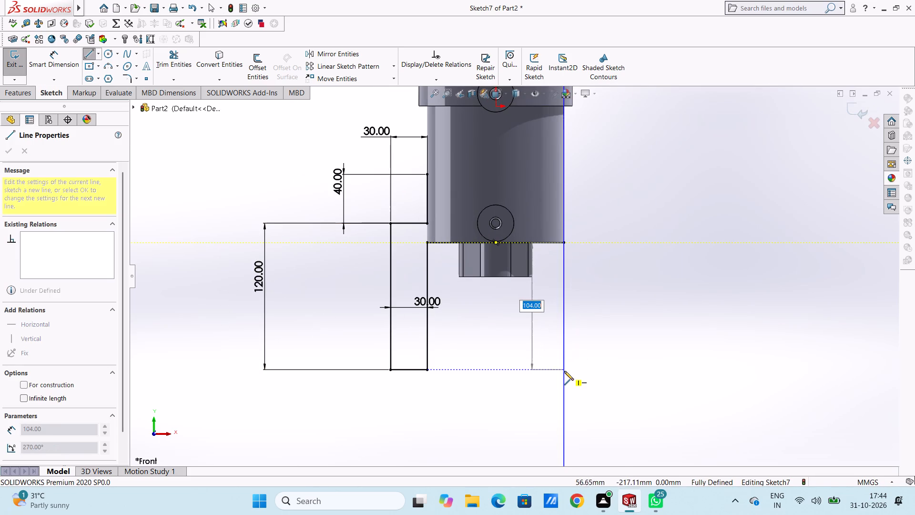
{"action": "left_click", "coordinate": [562, 369]}
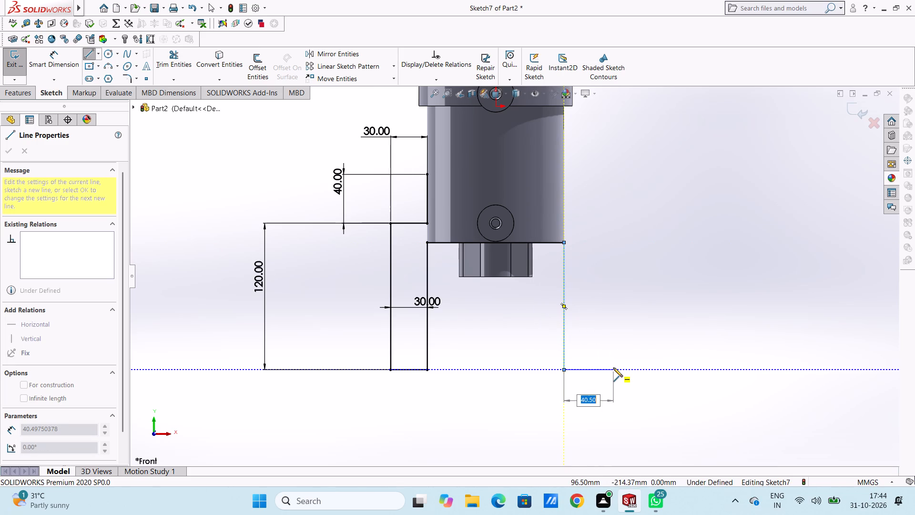
{"action": "type", "text": "30"}
{"action": "key", "text": "Return"}
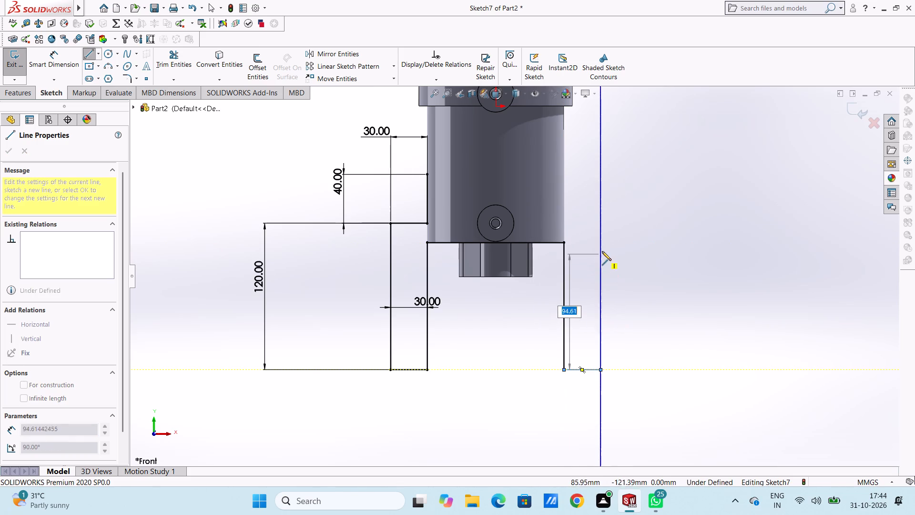
Continue the second leg with a vertical line up to the first leg's top level, a 42 mm horizontal line inward and a 40 mm line upward.
{"action": "left_click", "coordinate": [603, 224]}
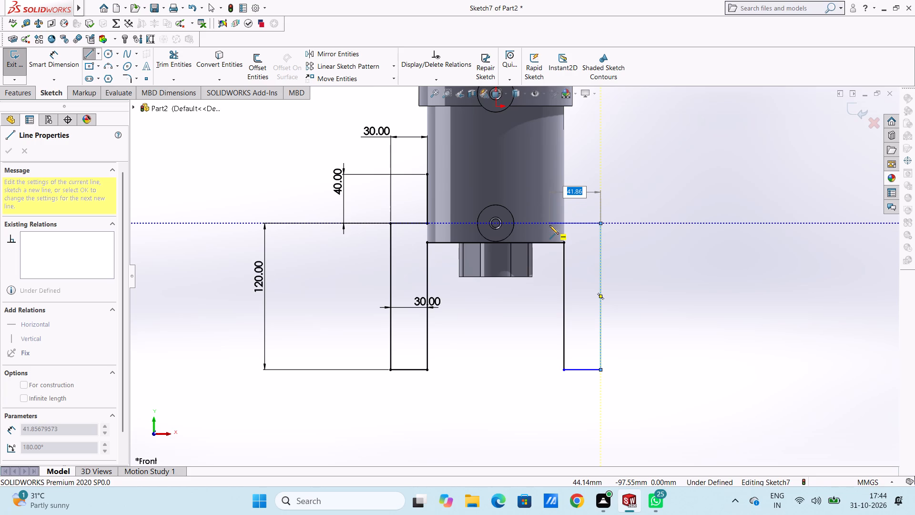
{"action": "type", "text": "42"}
{"action": "key", "text": "Return"}
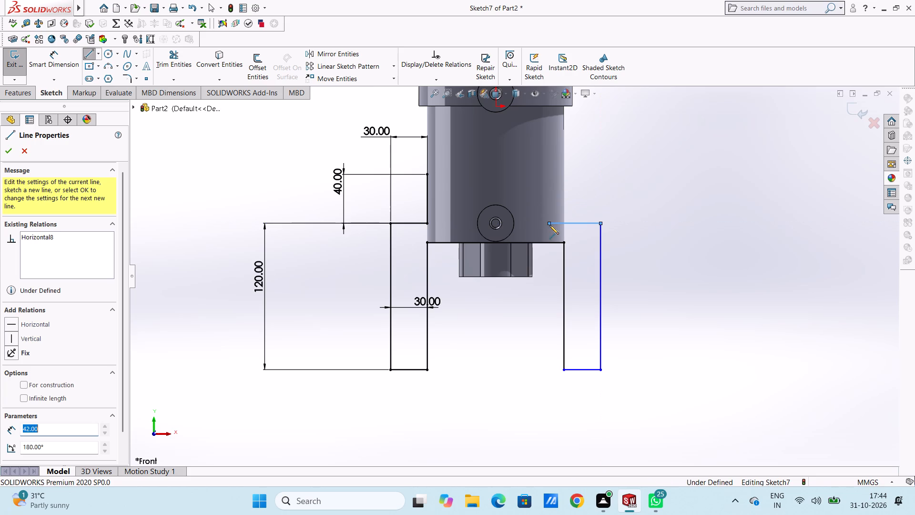
{"action": "left_click", "coordinate": [548, 173]}
{"action": "right_click", "coordinate": [667, 140]}
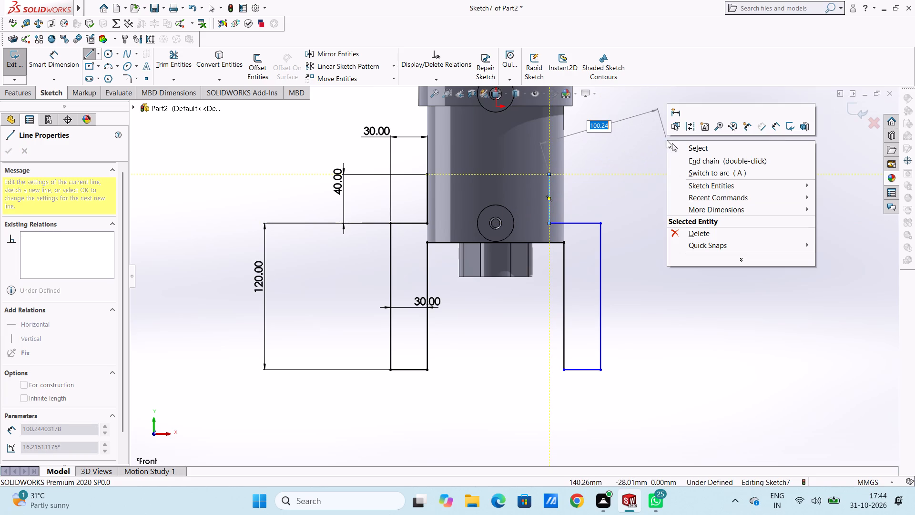
{"action": "left_click", "coordinate": [671, 147]}
{"action": "left_click", "coordinate": [652, 166]}
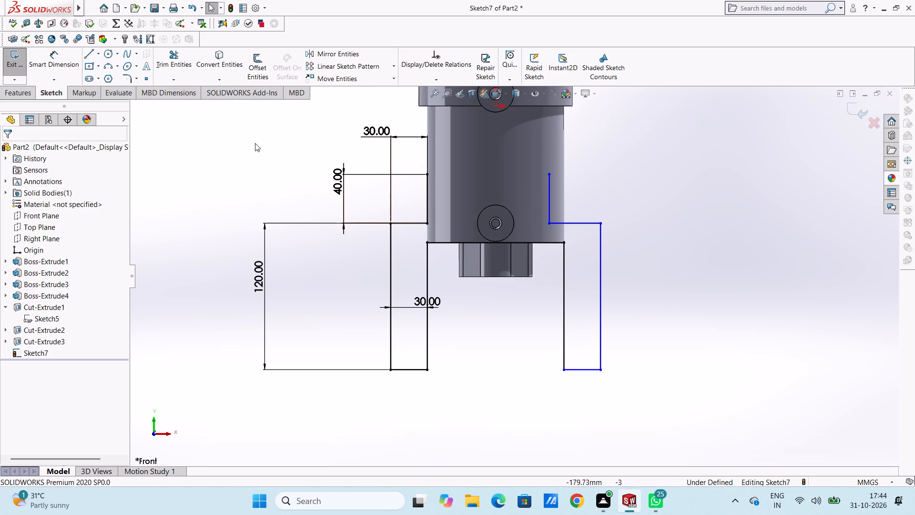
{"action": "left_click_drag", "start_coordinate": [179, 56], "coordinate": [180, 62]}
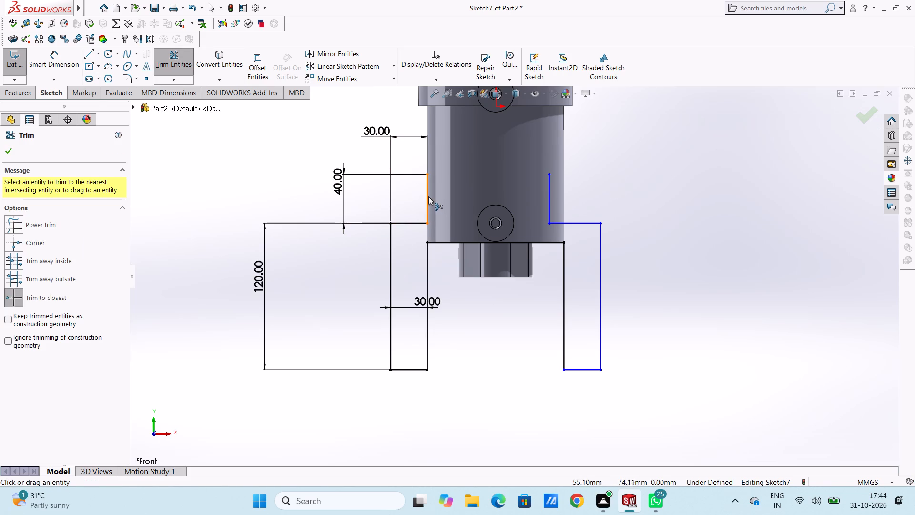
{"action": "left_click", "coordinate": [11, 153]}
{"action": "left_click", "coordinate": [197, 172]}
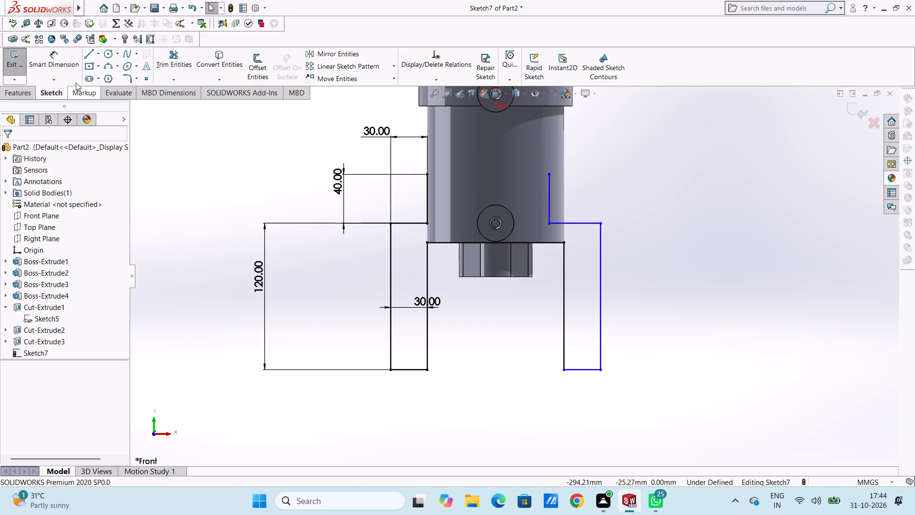
From the first leg's top outer corner, sketch a 42 mm horizontal line inward and a vertical line about 40 mm upward.
{"action": "left_click", "coordinate": [91, 52]}
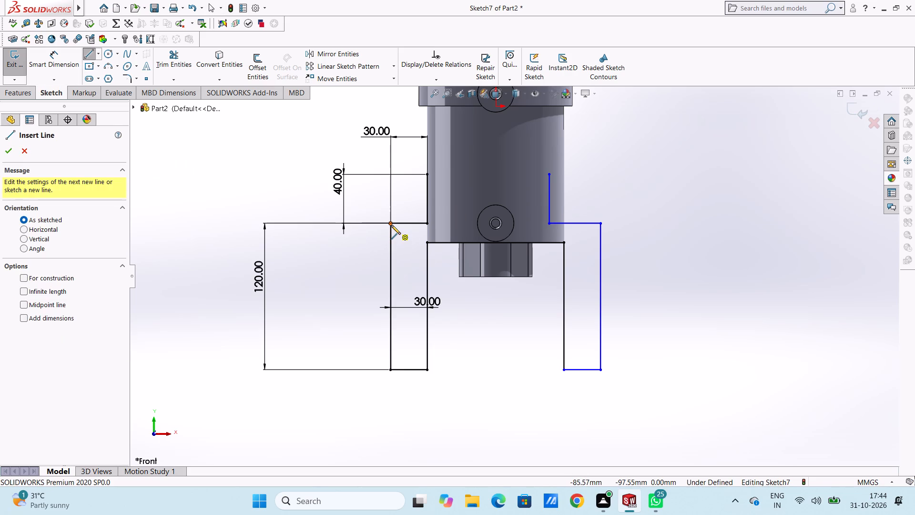
{"action": "left_click", "coordinate": [391, 225]}
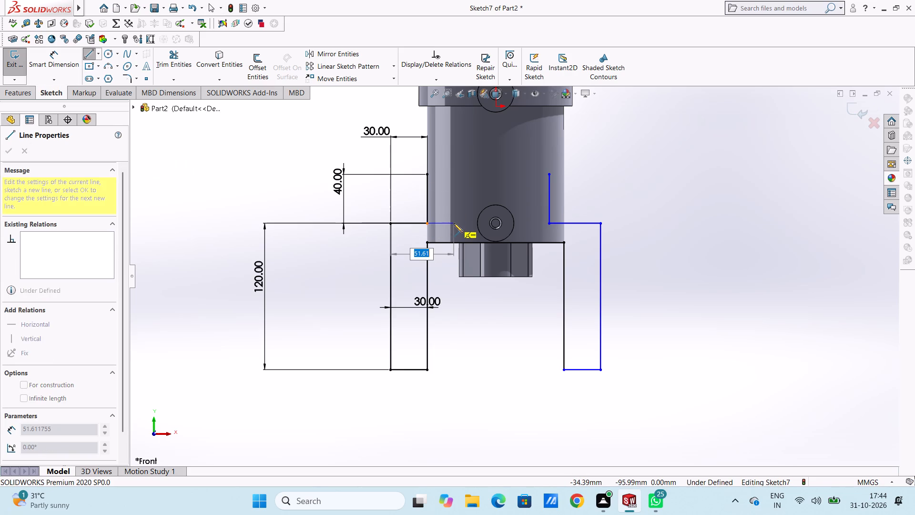
{"action": "type", "text": "42"}
{"action": "key", "text": "Return"}
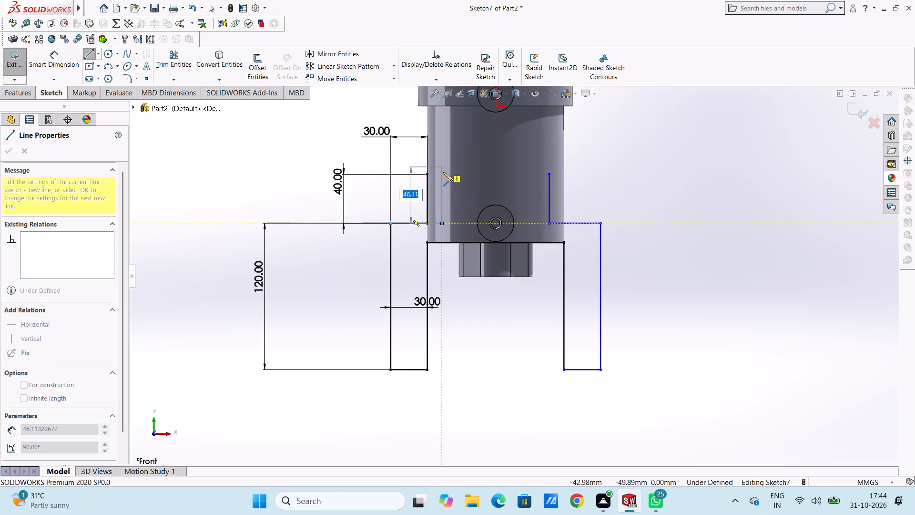
{"action": "left_click", "coordinate": [444, 173]}
{"action": "right_click", "coordinate": [295, 151]}
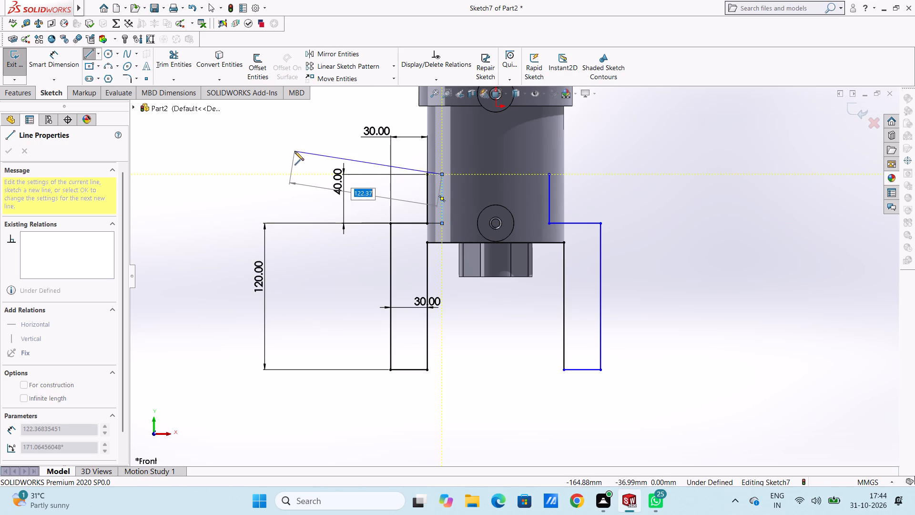
{"action": "left_click", "coordinate": [299, 155]}
{"action": "left_click", "coordinate": [258, 163]}
Trim away the first leg's old upper vertical line and the old 30 mm top line.
{"action": "left_click", "coordinate": [180, 56]}
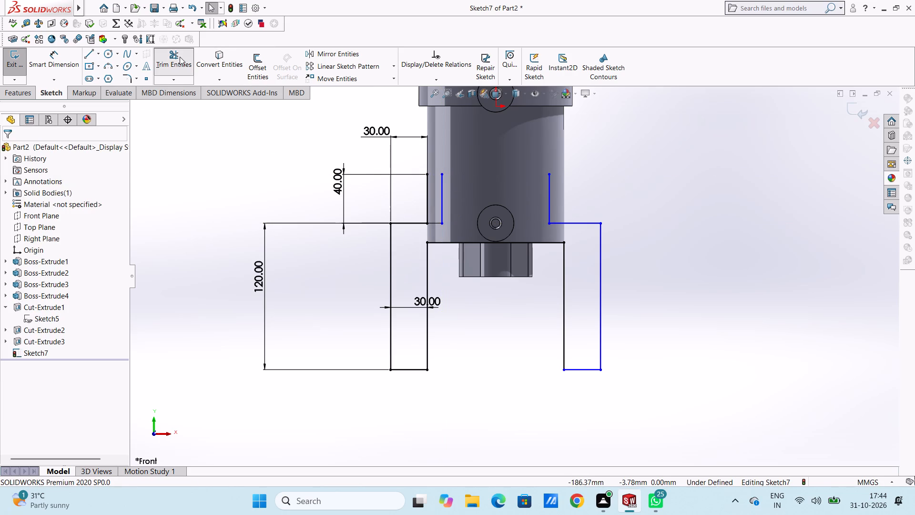
{"action": "left_click", "coordinate": [428, 187]}
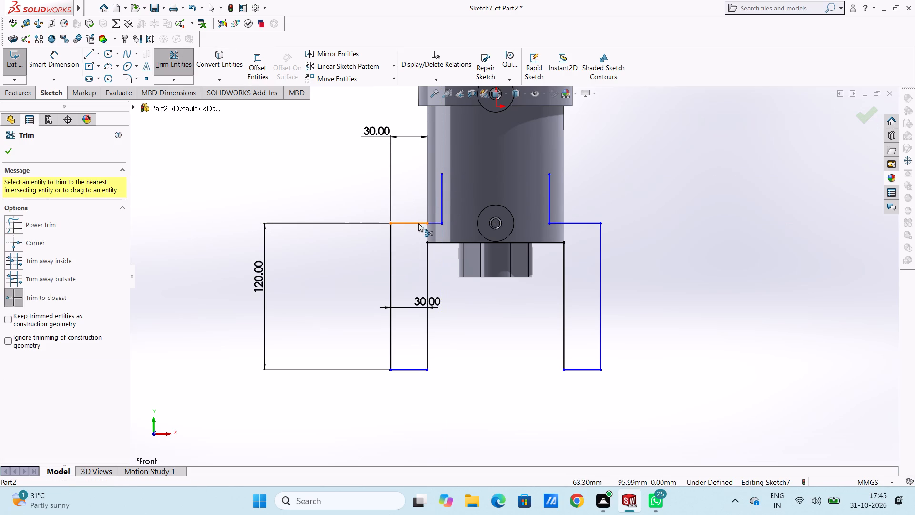
{"action": "left_click", "coordinate": [418, 223]}
{"action": "left_click", "coordinate": [9, 148]}
{"action": "left_click", "coordinate": [208, 159]}
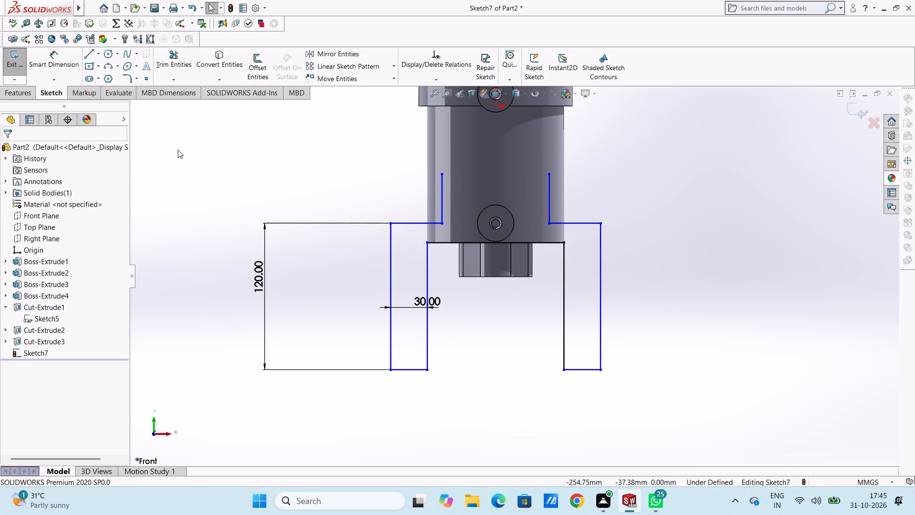
Dimension the first leg's new upper vertical line and its horizontal step line, keeping their drawn lengths.
{"action": "left_click", "coordinate": [50, 66]}
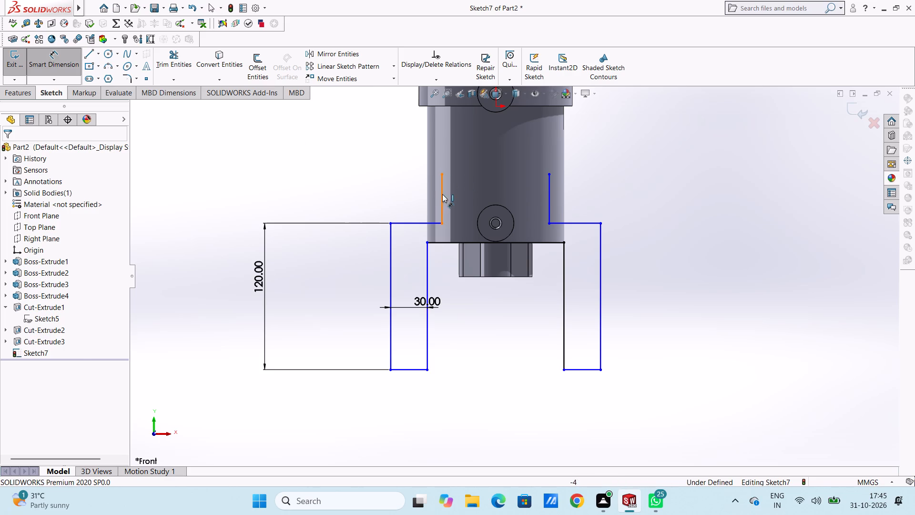
{"action": "left_click", "coordinate": [442, 194]}
{"action": "left_click", "coordinate": [310, 185]}
{"action": "left_click", "coordinate": [269, 172]}
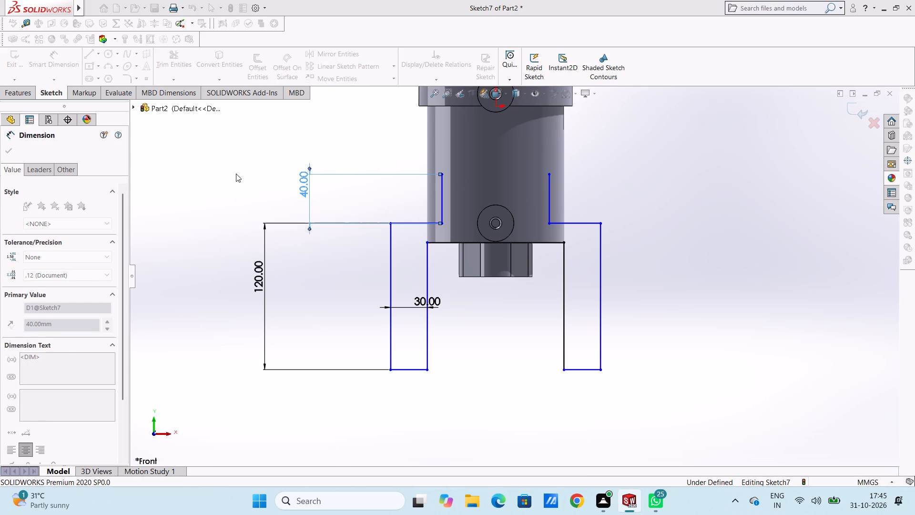
{"action": "left_click", "coordinate": [236, 174]}
{"action": "left_click", "coordinate": [404, 222]}
{"action": "left_click", "coordinate": [390, 156]}
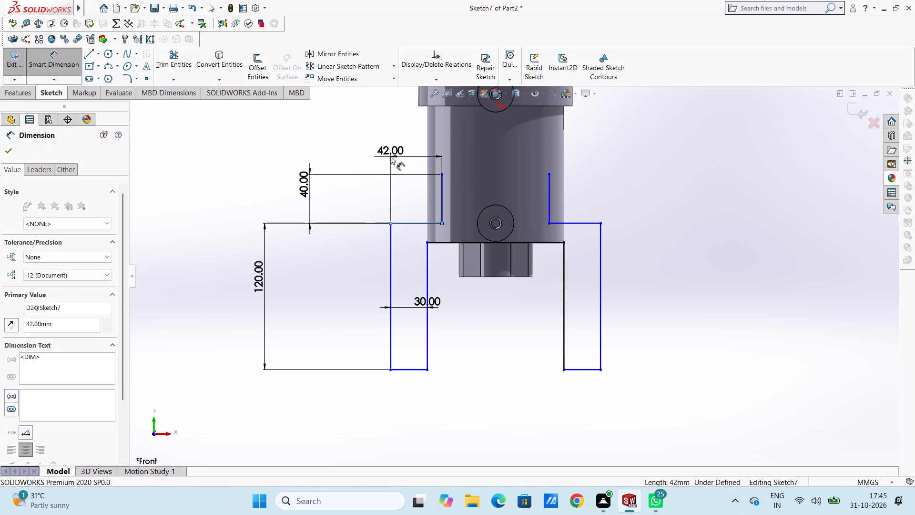
{"action": "left_click", "coordinate": [350, 143]}
{"action": "left_click", "coordinate": [341, 143]}
Dimension the vertical distance from the origin to the top end of the first leg's upper line, keeping its drawn value.
{"action": "scroll", "coordinate": [468, 153], "scroll_direction": "up", "scroll_amount": 2}
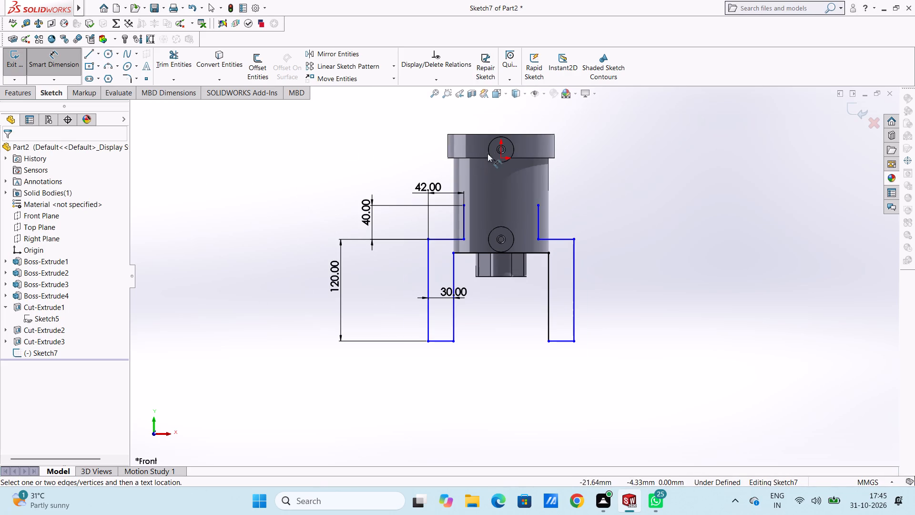
{"action": "left_click", "coordinate": [500, 158]}
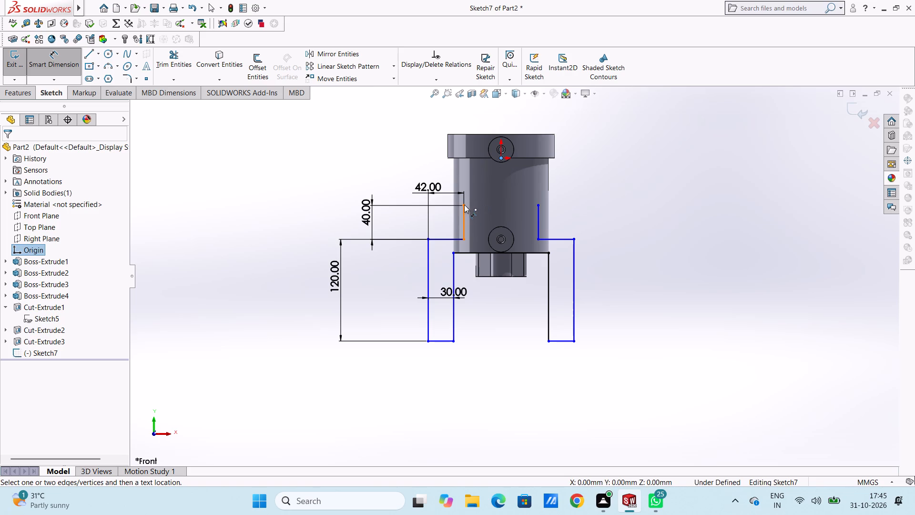
{"action": "left_click", "coordinate": [464, 204]}
{"action": "left_click", "coordinate": [302, 198]}
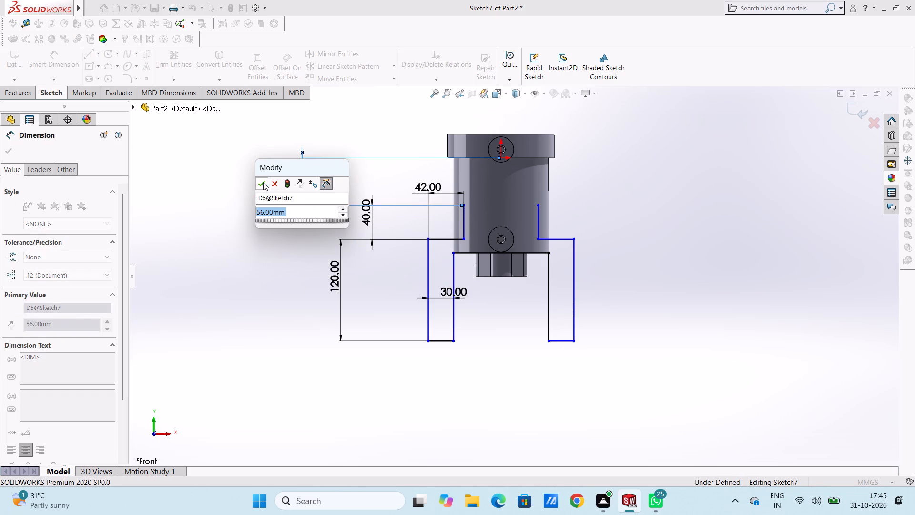
{"action": "left_click", "coordinate": [263, 183]}
{"action": "left_click", "coordinate": [257, 178]}
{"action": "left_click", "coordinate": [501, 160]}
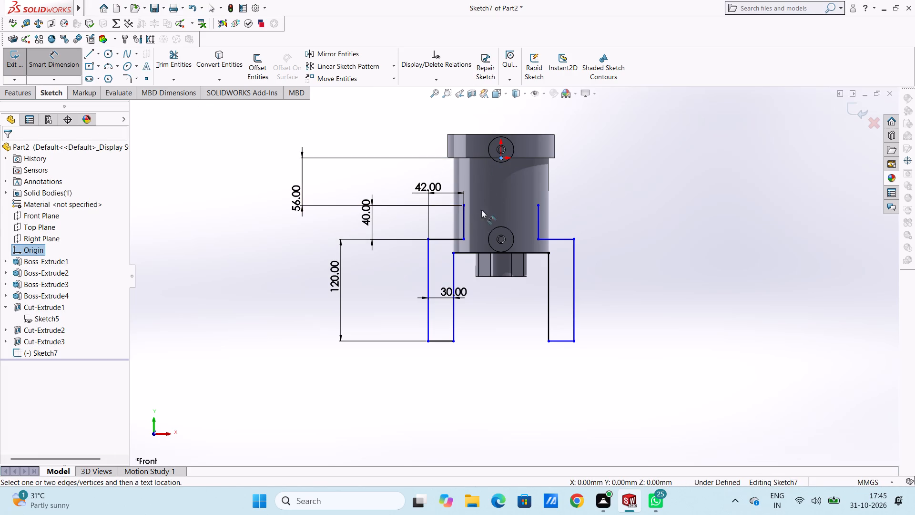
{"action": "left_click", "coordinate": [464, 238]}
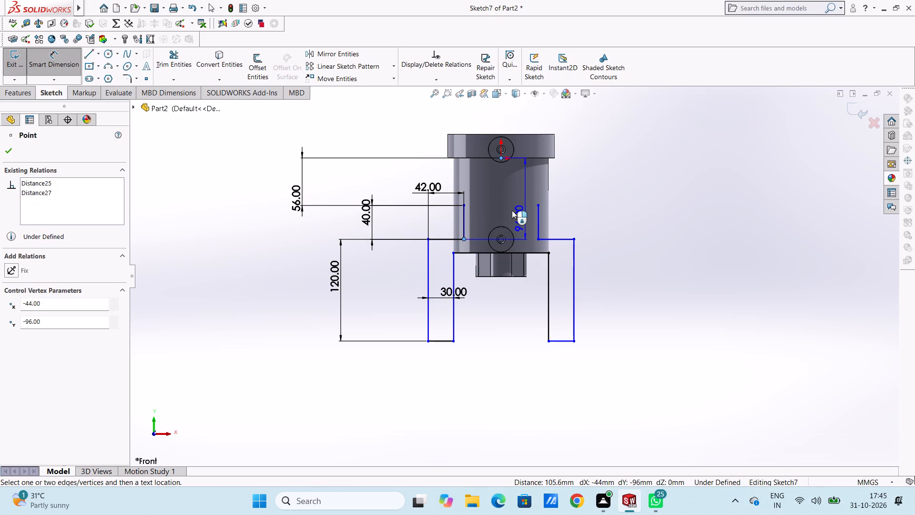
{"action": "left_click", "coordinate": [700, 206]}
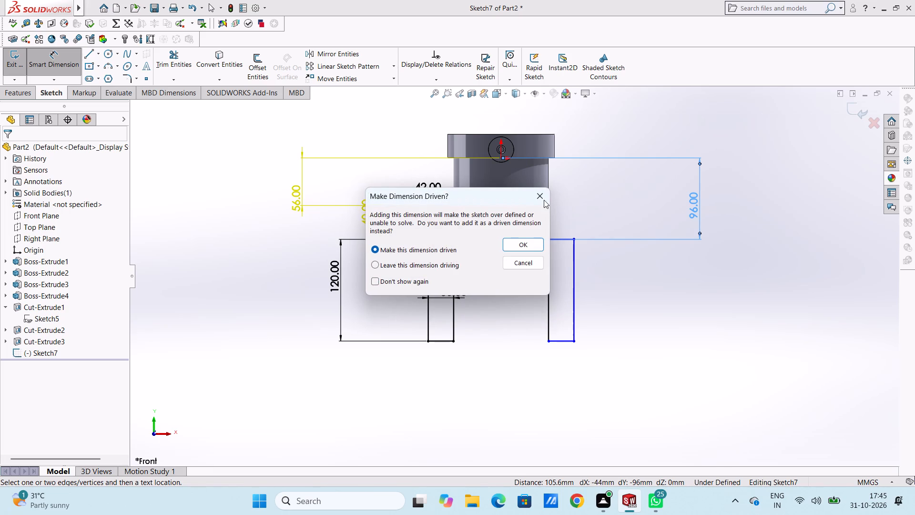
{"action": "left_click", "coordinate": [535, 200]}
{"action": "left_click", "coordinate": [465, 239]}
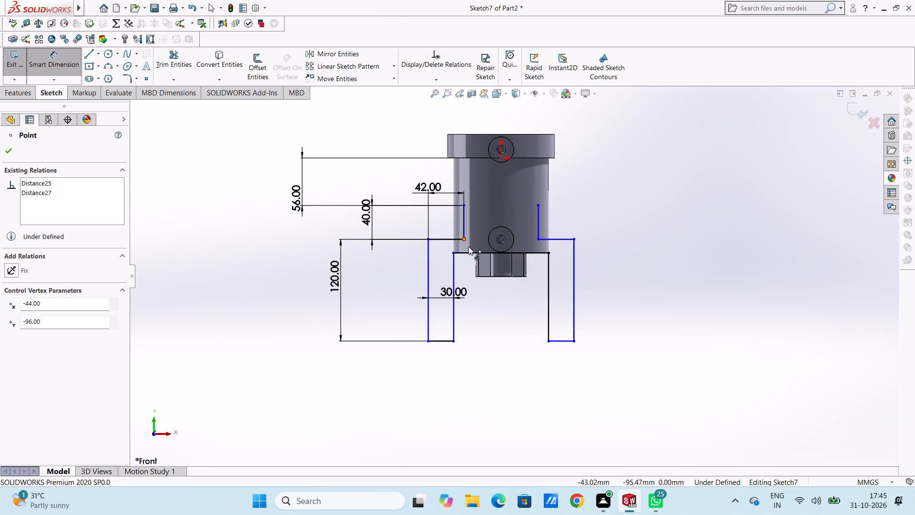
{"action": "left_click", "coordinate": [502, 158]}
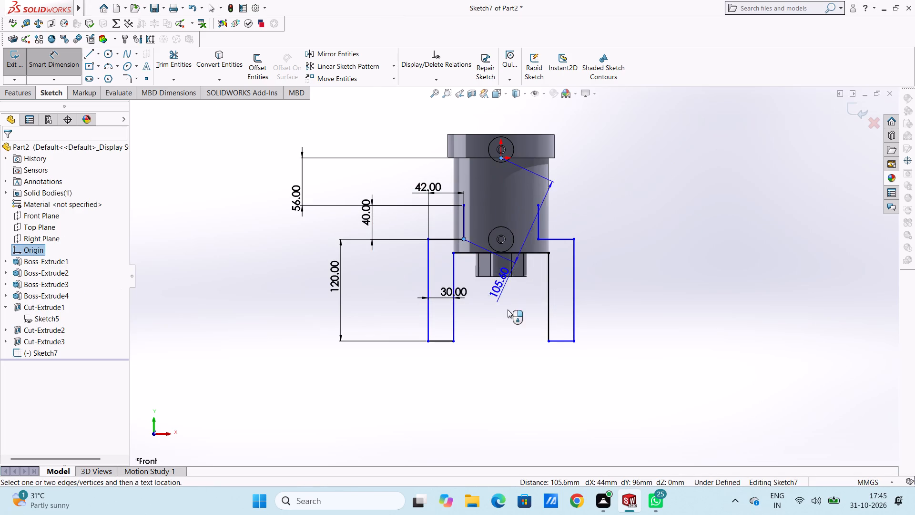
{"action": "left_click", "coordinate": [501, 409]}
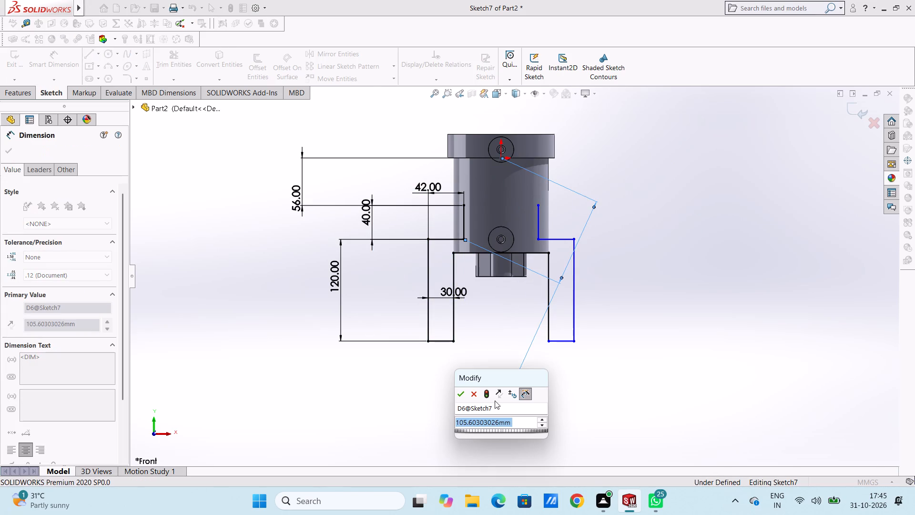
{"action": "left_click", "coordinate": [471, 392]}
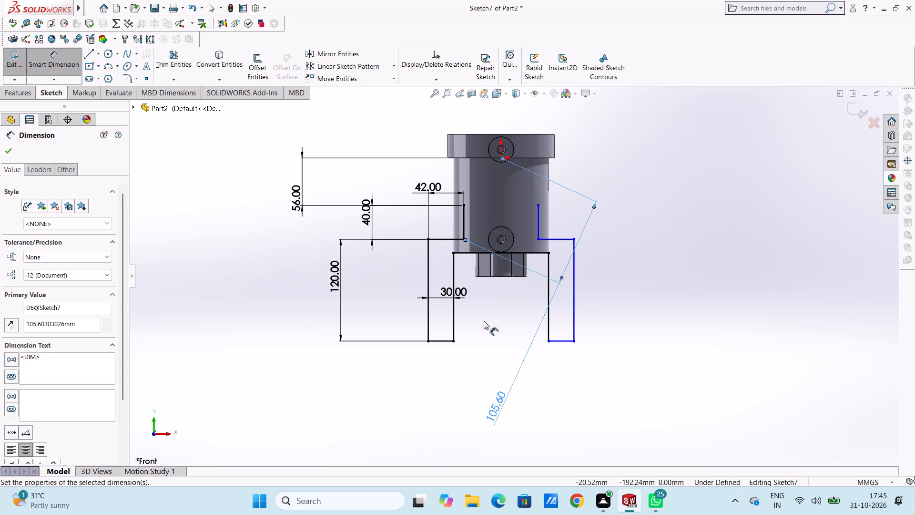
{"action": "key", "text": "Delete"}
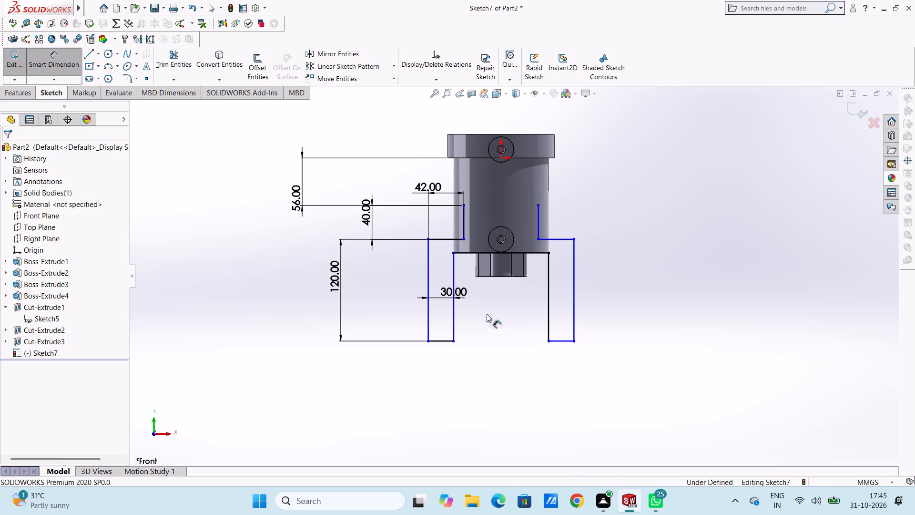
Dimension the horizontal distance between the origin and the first leg's inner step corner.
{"action": "left_click", "coordinate": [465, 239]}
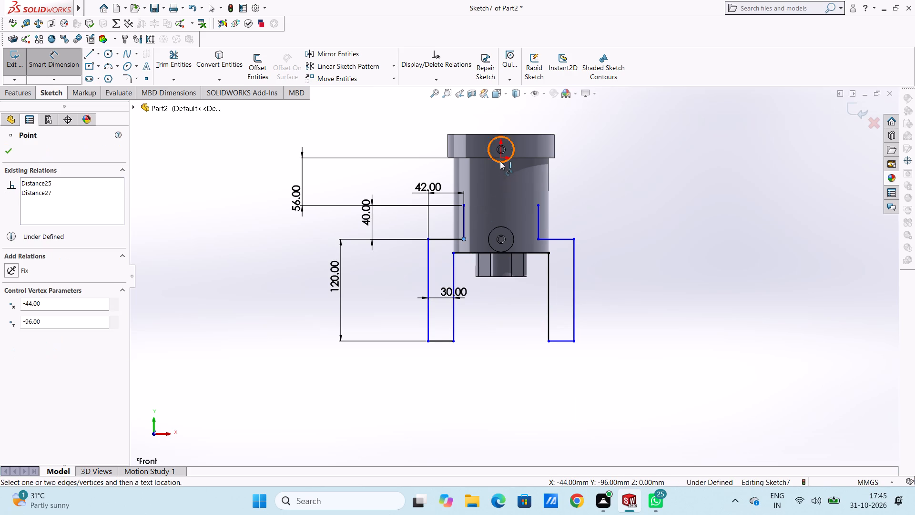
{"action": "left_click", "coordinate": [500, 159]}
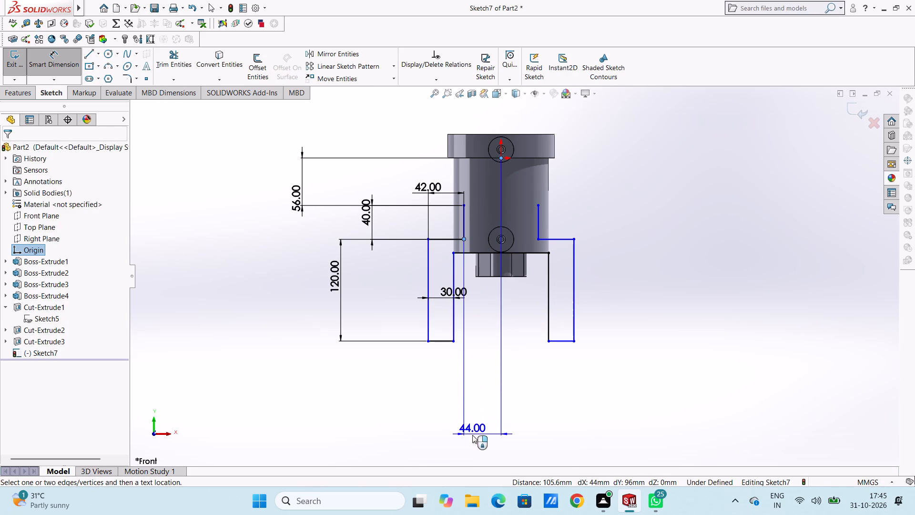
{"action": "left_click", "coordinate": [472, 435]}
{"action": "left_click", "coordinate": [431, 421]}
{"action": "left_click", "coordinate": [410, 425]}
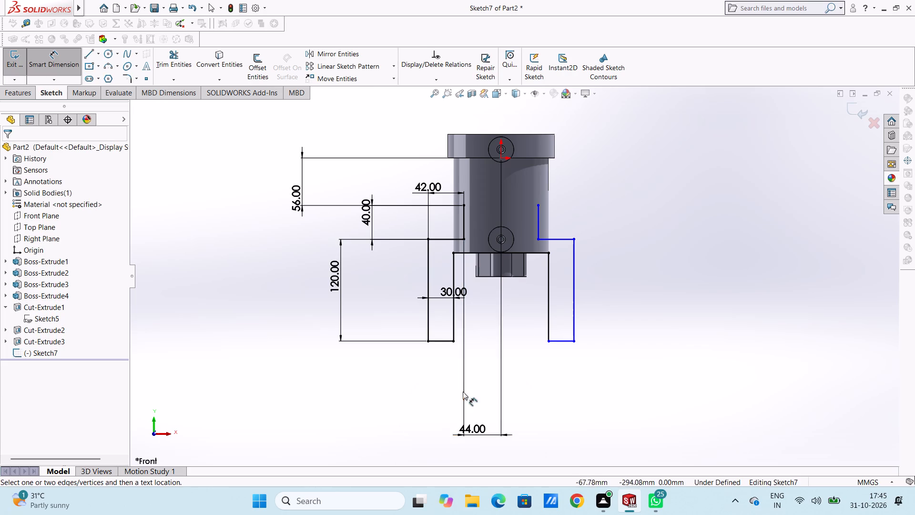
Dimension the second leg's inner vertical line and its bottom line, keeping their drawn lengths.
{"action": "left_click", "coordinate": [550, 324]}
{"action": "left_click", "coordinate": [540, 322]}
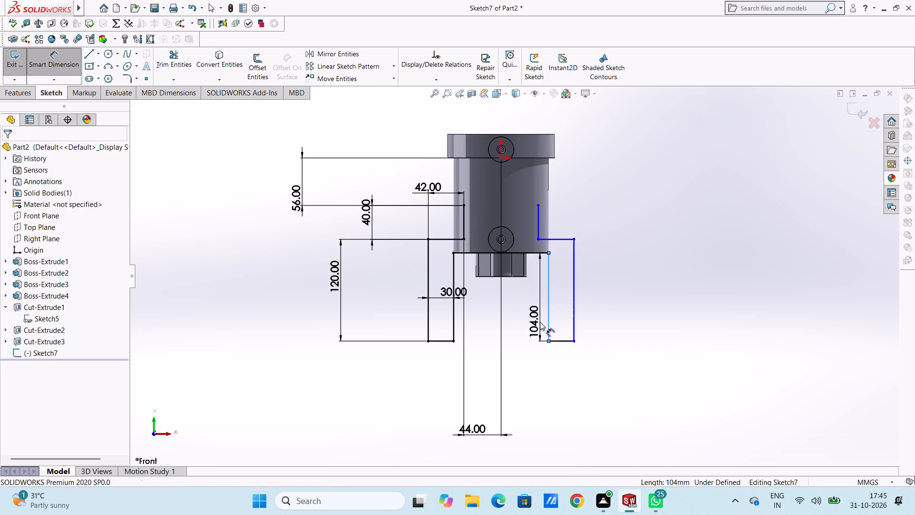
{"action": "double_click", "coordinate": [500, 309]}
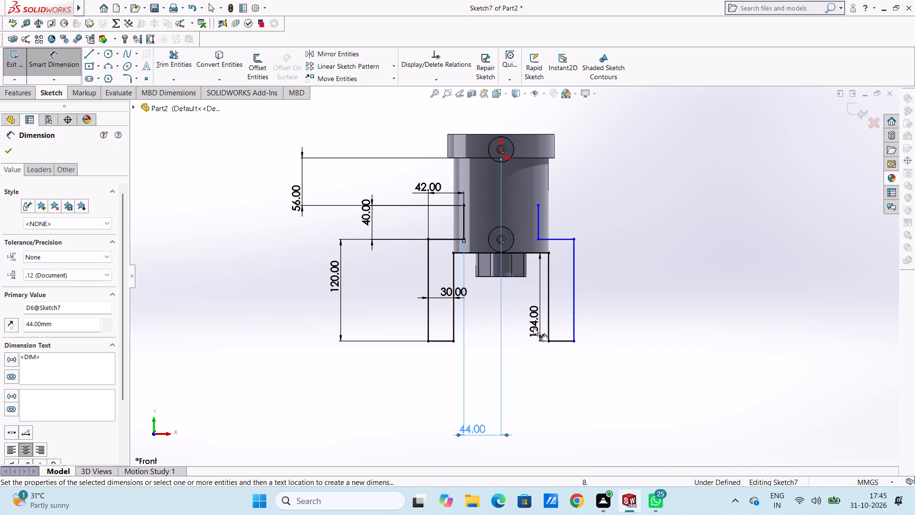
{"action": "left_click", "coordinate": [557, 375]}
{"action": "left_click", "coordinate": [560, 341]}
{"action": "left_click", "coordinate": [593, 375]}
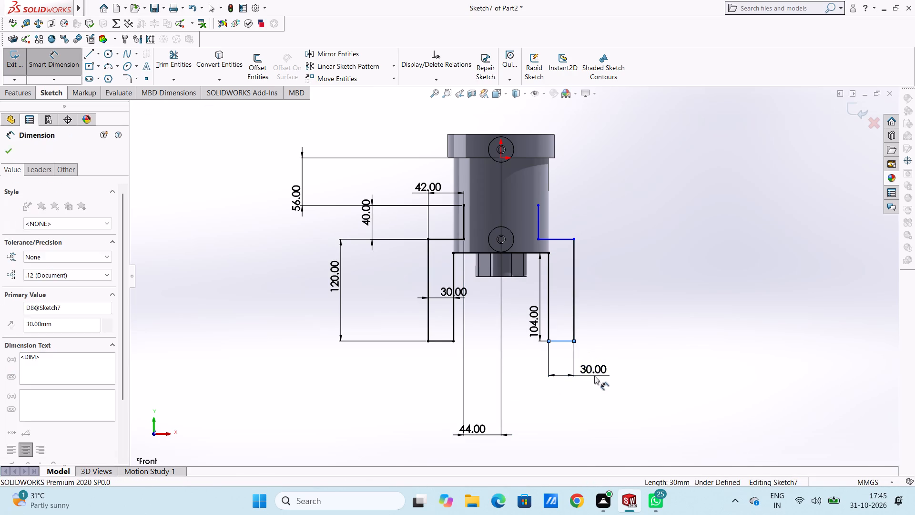
{"action": "left_click", "coordinate": [551, 363]}
{"action": "left_click", "coordinate": [554, 339]}
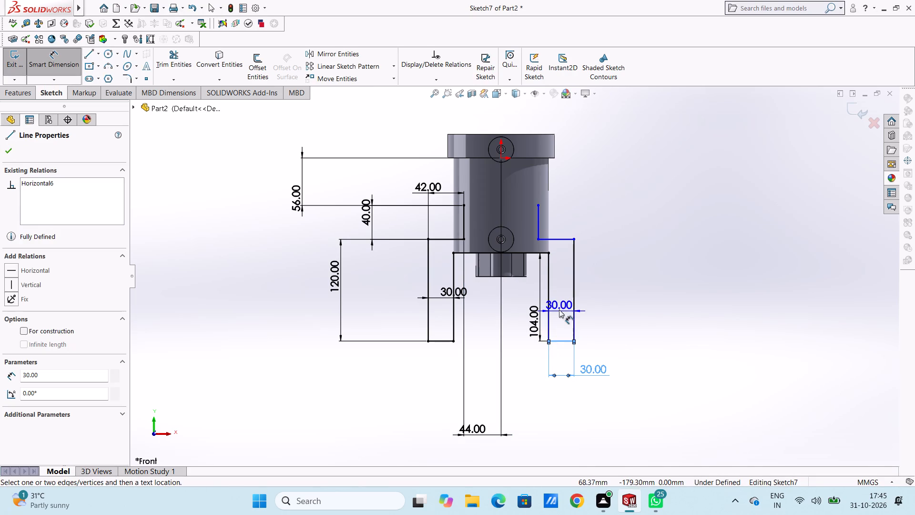
{"action": "left_click", "coordinate": [560, 313]}
{"action": "left_click", "coordinate": [541, 195]}
{"action": "left_click", "coordinate": [650, 245]}
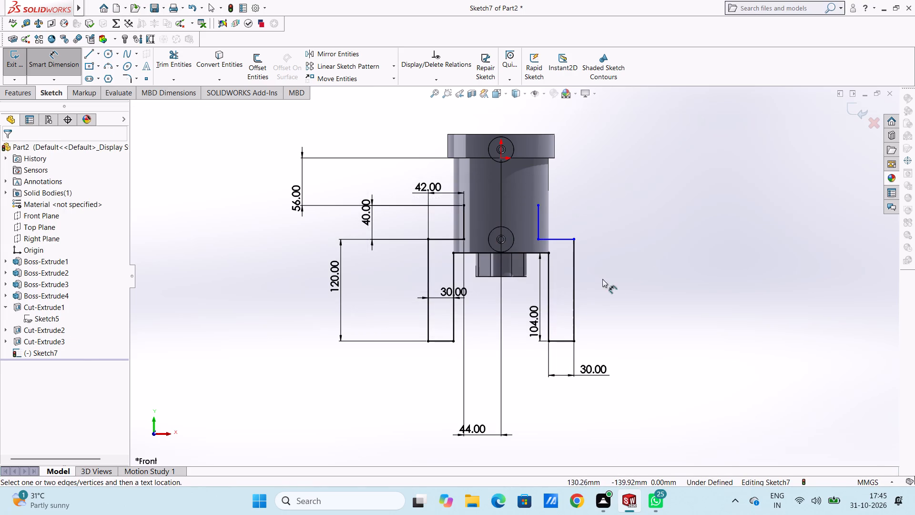
Dimension the second leg's outer vertical line, keeping its drawn length.
{"action": "left_click", "coordinate": [576, 287]}
{"action": "left_click", "coordinate": [715, 301]}
{"action": "left_click", "coordinate": [675, 287]}
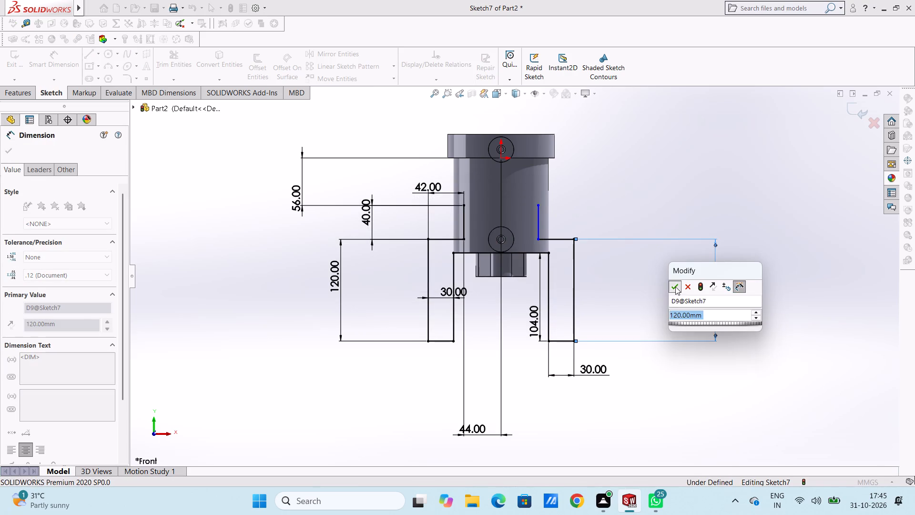
{"action": "left_click", "coordinate": [662, 278]}
Dimension the second leg's horizontal step line and its upper vertical line, keeping their drawn lengths.
{"action": "left_click", "coordinate": [556, 240]}
{"action": "left_click", "coordinate": [587, 223]}
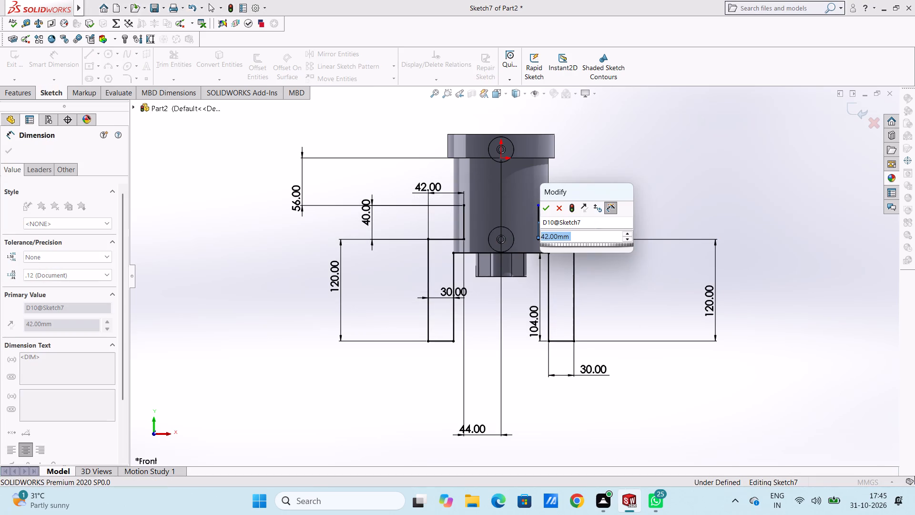
{"action": "left_click", "coordinate": [549, 209]}
{"action": "left_click", "coordinate": [593, 180]}
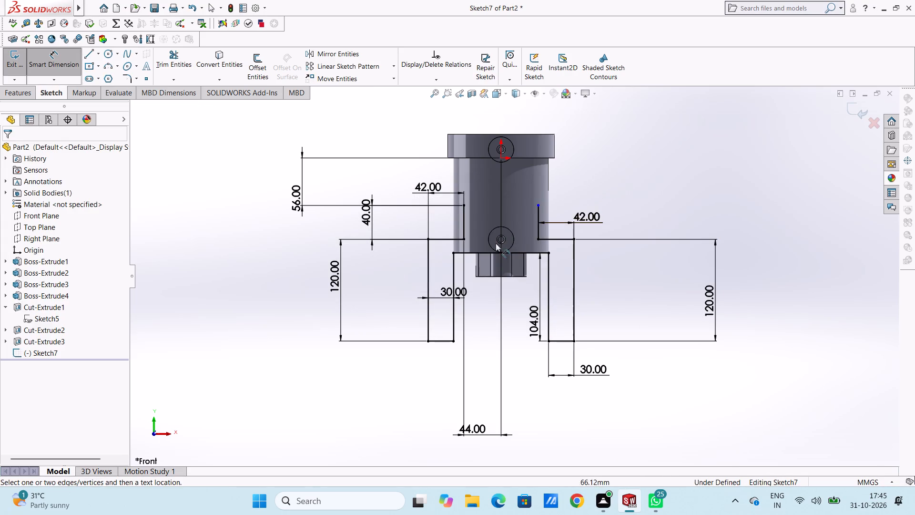
{"action": "left_click", "coordinate": [537, 211]}
{"action": "left_click", "coordinate": [699, 209]}
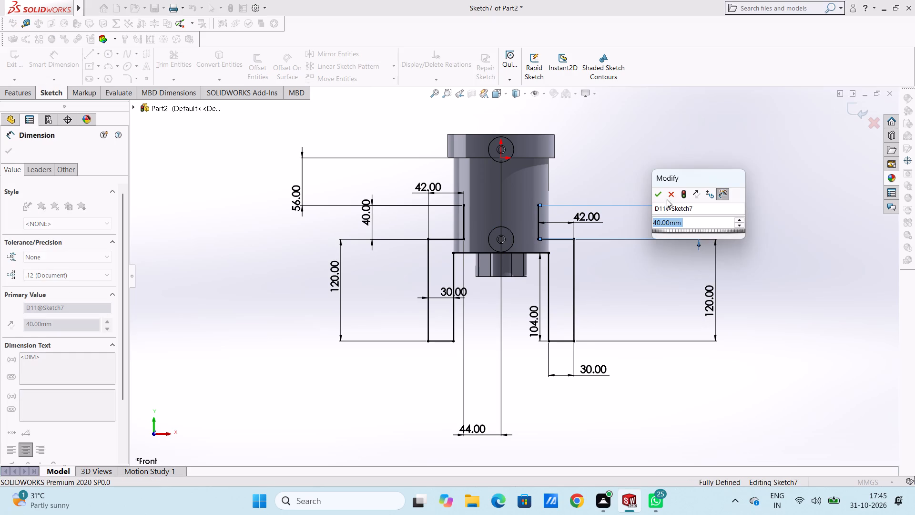
{"action": "left_click", "coordinate": [662, 194]}
{"action": "left_click", "coordinate": [636, 177]}
{"action": "scroll", "coordinate": [597, 206], "scroll_direction": "down", "scroll_amount": 2}
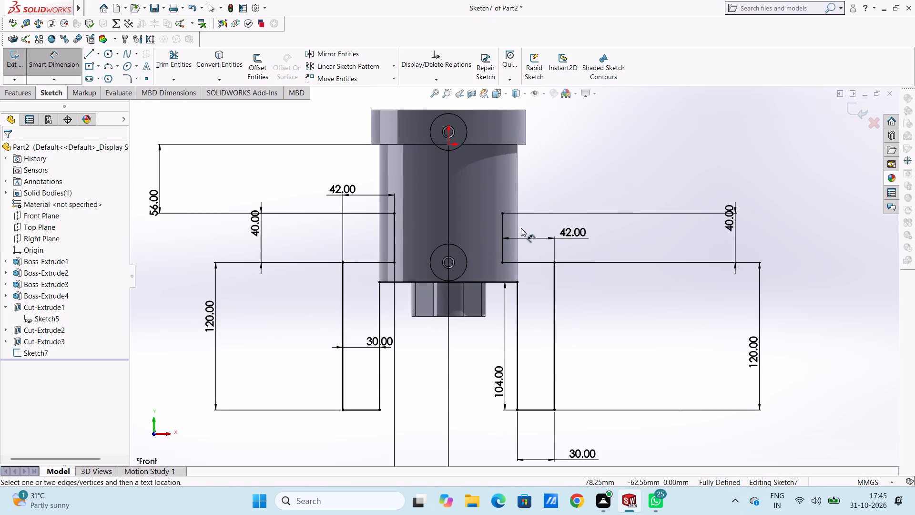
Draw an 88 mm horizontal line joining the top ends of the two legs' upper vertical lines.
{"action": "left_click", "coordinate": [88, 58]}
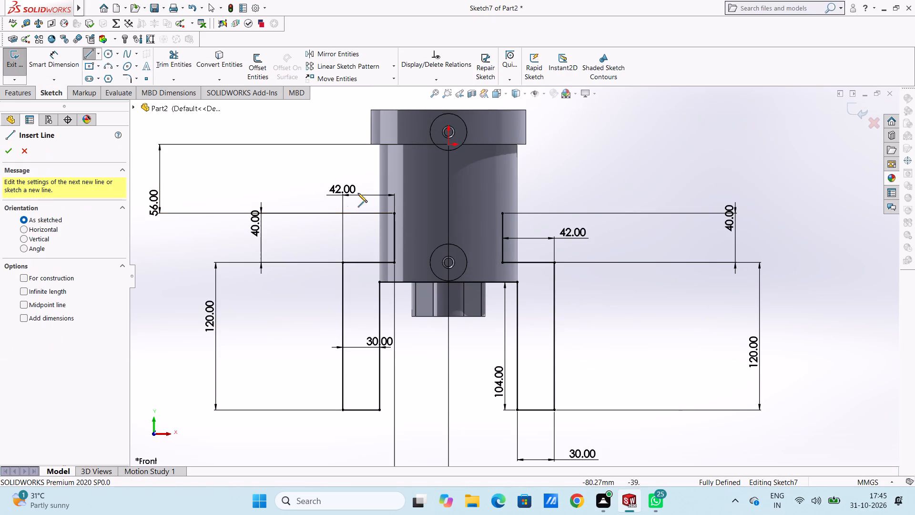
{"action": "left_click", "coordinate": [393, 213]}
{"action": "left_click", "coordinate": [504, 213]}
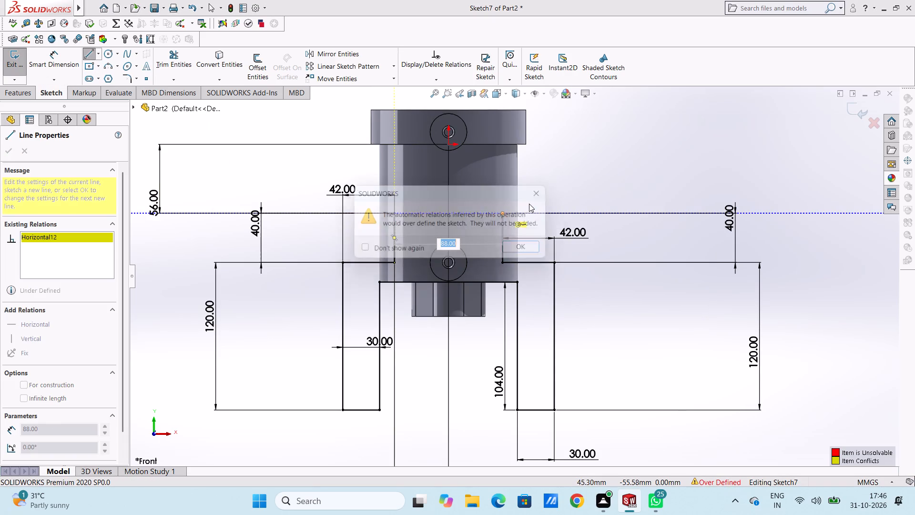
{"action": "right_click", "coordinate": [642, 144]}
{"action": "left_click", "coordinate": [550, 189]}
{"action": "right_click", "coordinate": [647, 120]}
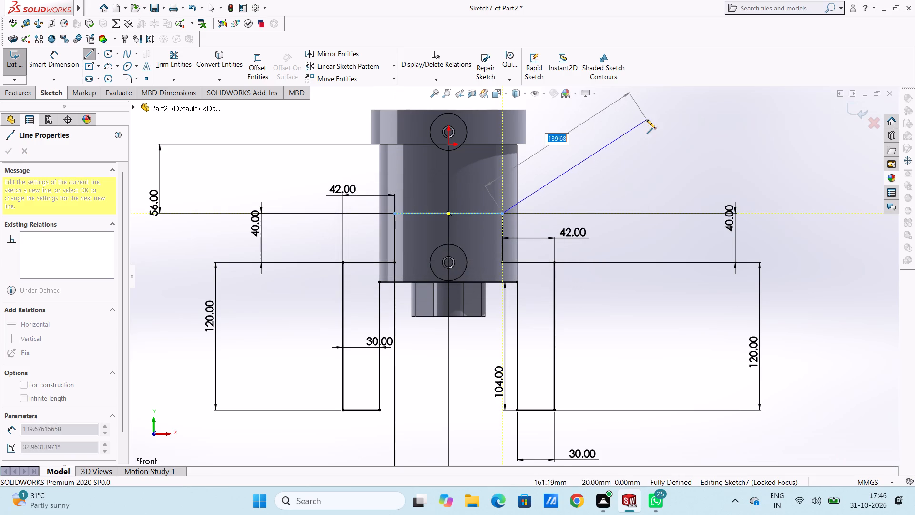
{"action": "left_click", "coordinate": [655, 128]}
{"action": "left_click", "coordinate": [602, 176]}
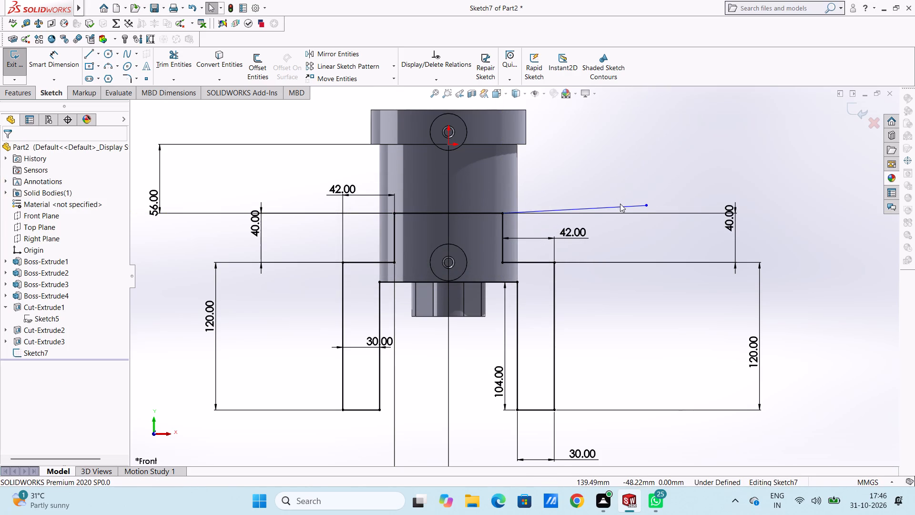
Delete the stray slanted line extending outward from the top end of the second leg's upper vertical line.
{"action": "left_click", "coordinate": [620, 206]}
{"action": "right_click", "coordinate": [608, 139]}
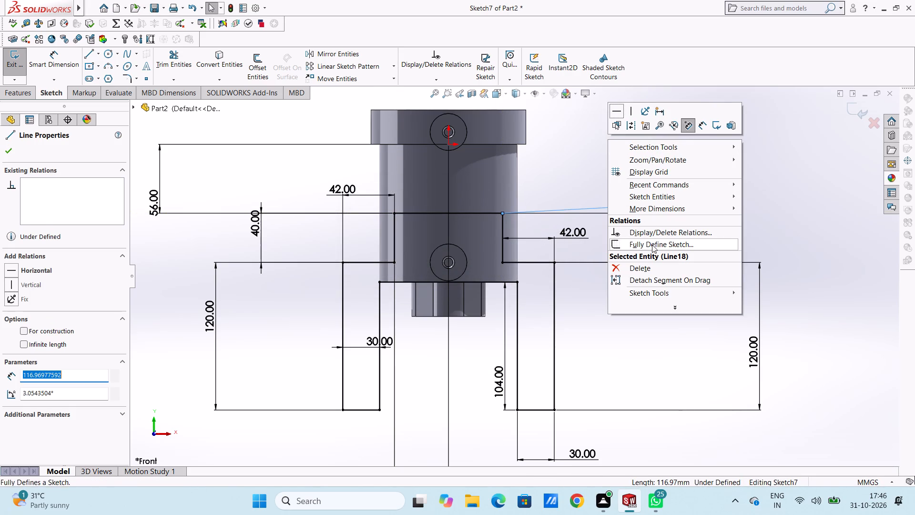
{"action": "left_click", "coordinate": [652, 266]}
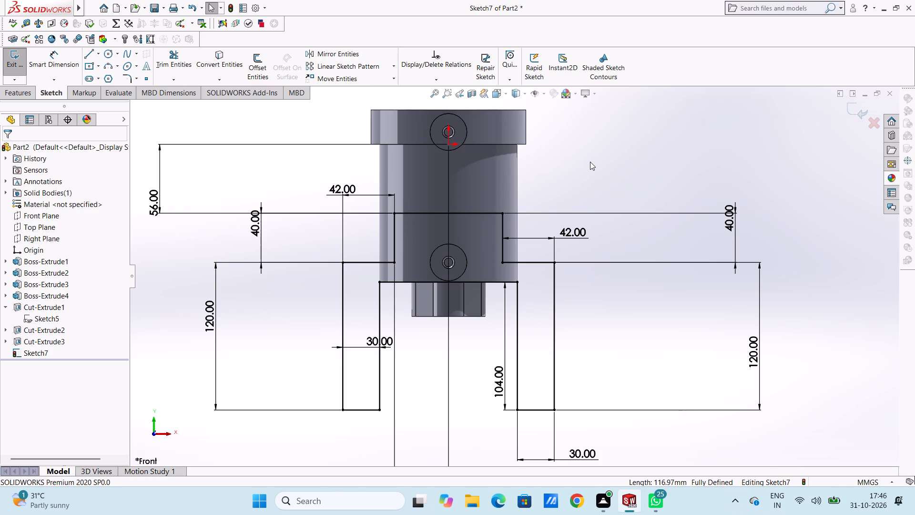
Examine the closed support profile against the cylindrical body from several angles.
{"action": "scroll", "coordinate": [515, 262], "scroll_direction": "up", "scroll_amount": 1}
{"action": "scroll", "coordinate": [511, 264], "scroll_direction": "down", "scroll_amount": 2}
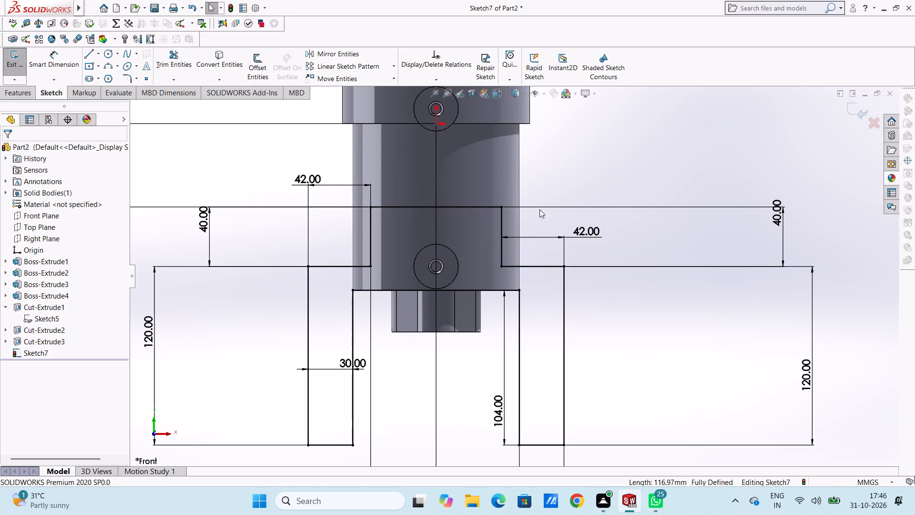
{"action": "scroll", "coordinate": [540, 197], "scroll_direction": "up", "scroll_amount": 1}
{"action": "scroll", "coordinate": [527, 239], "scroll_direction": "down", "scroll_amount": 4}
{"action": "scroll", "coordinate": [521, 252], "scroll_direction": "up", "scroll_amount": 3}
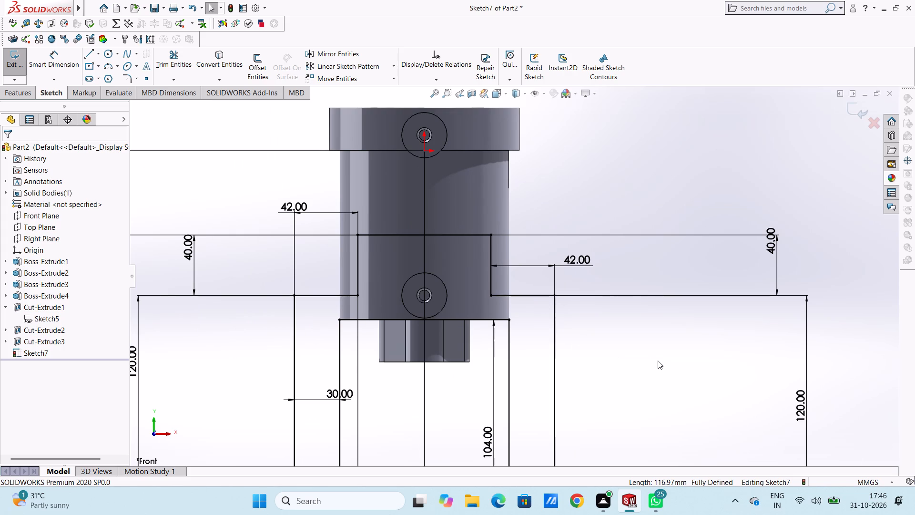
{"action": "scroll", "coordinate": [658, 360], "scroll_direction": "up", "scroll_amount": 2}
{"action": "middle_click_drag", "start_coordinate": [610, 100], "coordinate": [594, 227]}
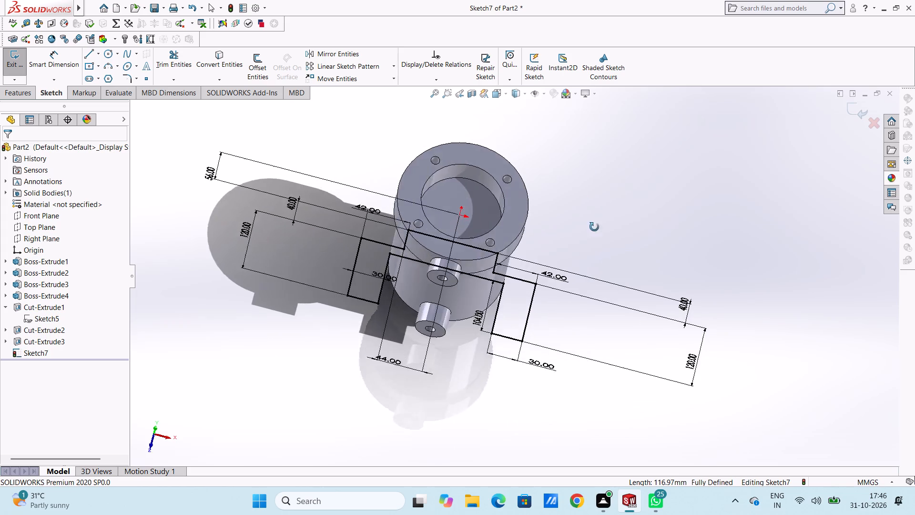
{"action": "middle_click_drag", "start_coordinate": [594, 227], "coordinate": [586, 201]}
{"action": "middle_click_drag", "start_coordinate": [616, 336], "coordinate": [641, 226]}
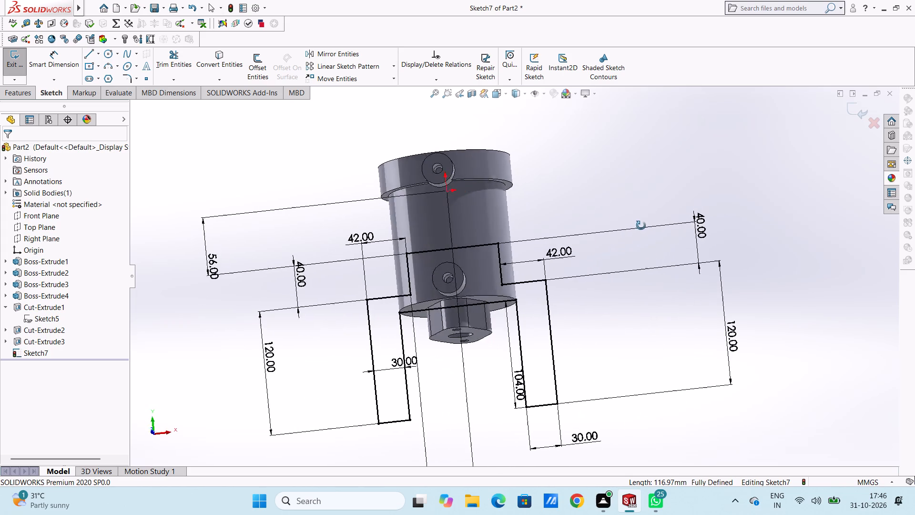
{"action": "middle_click_drag", "start_coordinate": [641, 226], "coordinate": [682, 201]}
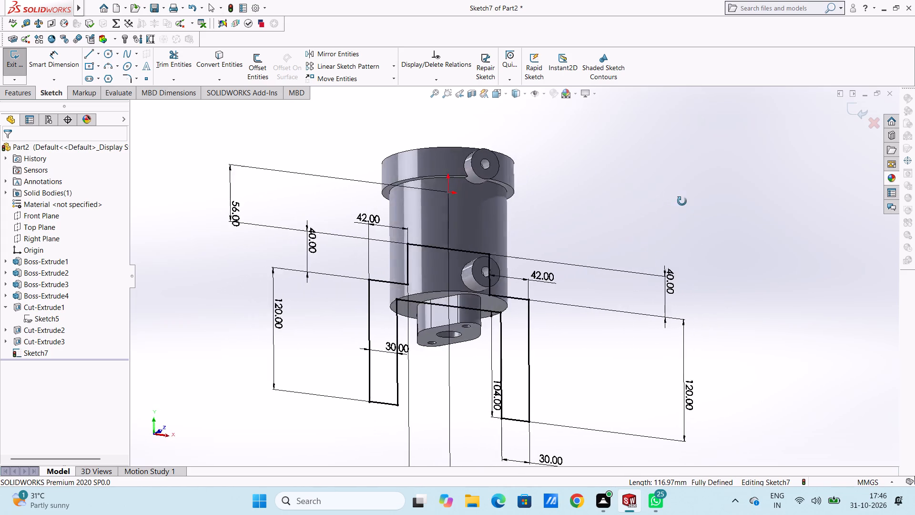
{"action": "middle_click_drag", "start_coordinate": [682, 201], "coordinate": [644, 238]}
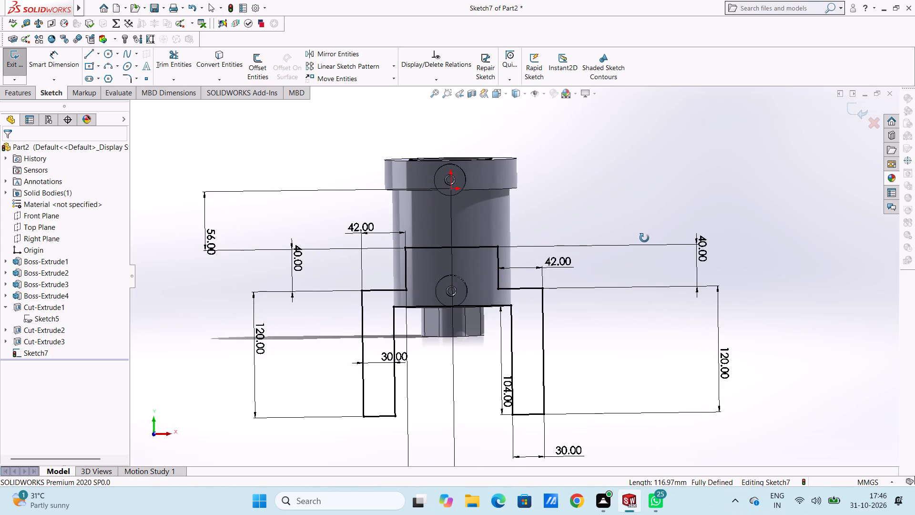
{"action": "middle_click_drag", "start_coordinate": [644, 238], "coordinate": [641, 238]}
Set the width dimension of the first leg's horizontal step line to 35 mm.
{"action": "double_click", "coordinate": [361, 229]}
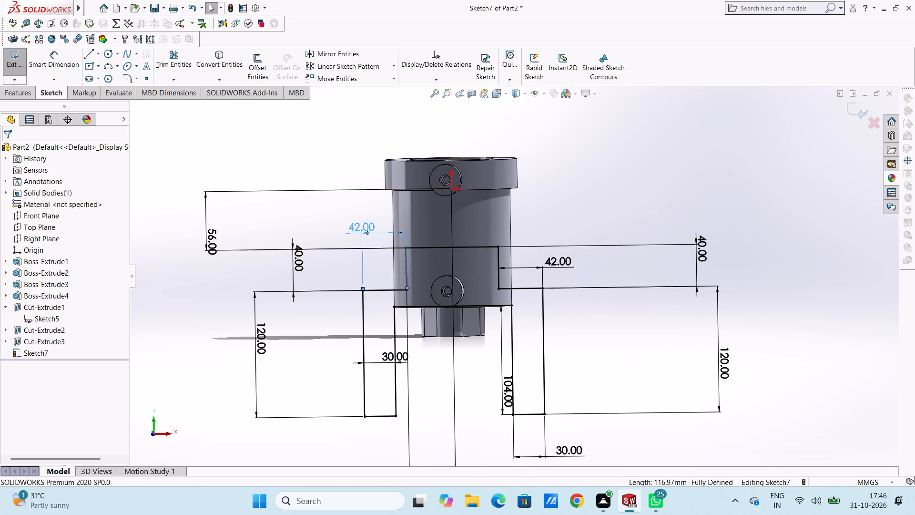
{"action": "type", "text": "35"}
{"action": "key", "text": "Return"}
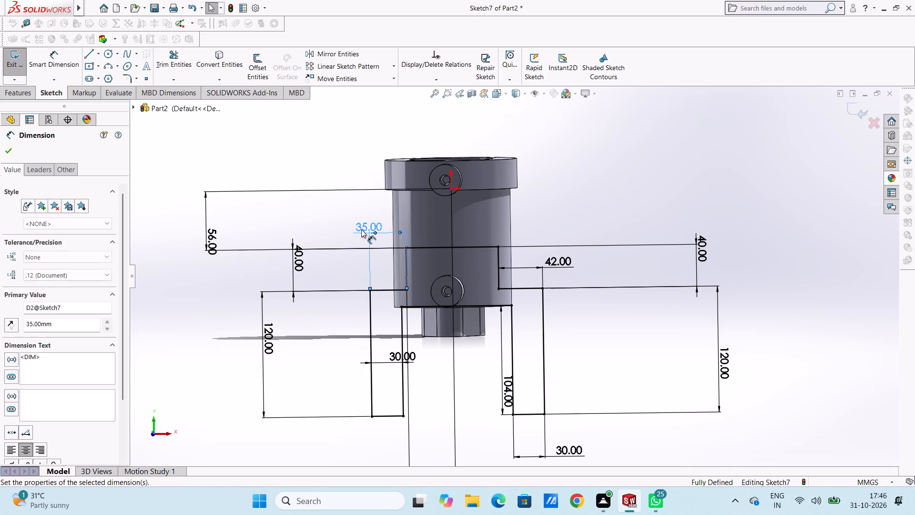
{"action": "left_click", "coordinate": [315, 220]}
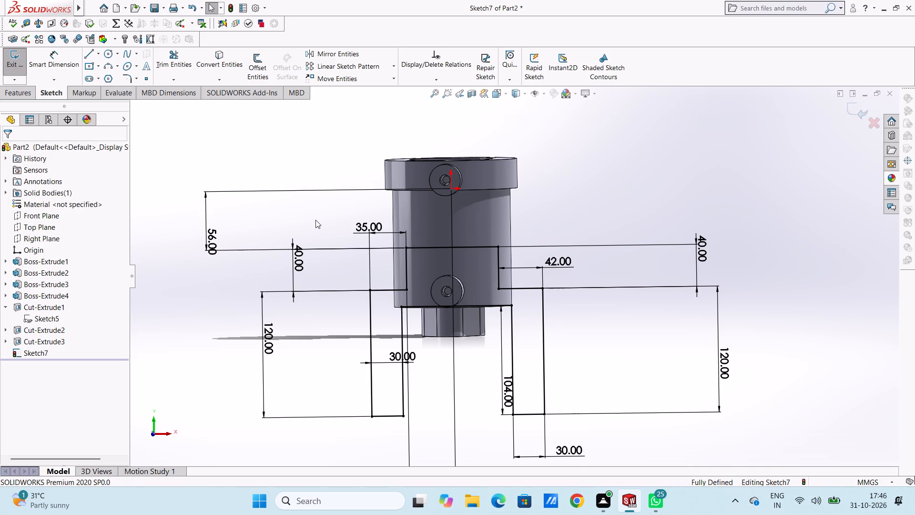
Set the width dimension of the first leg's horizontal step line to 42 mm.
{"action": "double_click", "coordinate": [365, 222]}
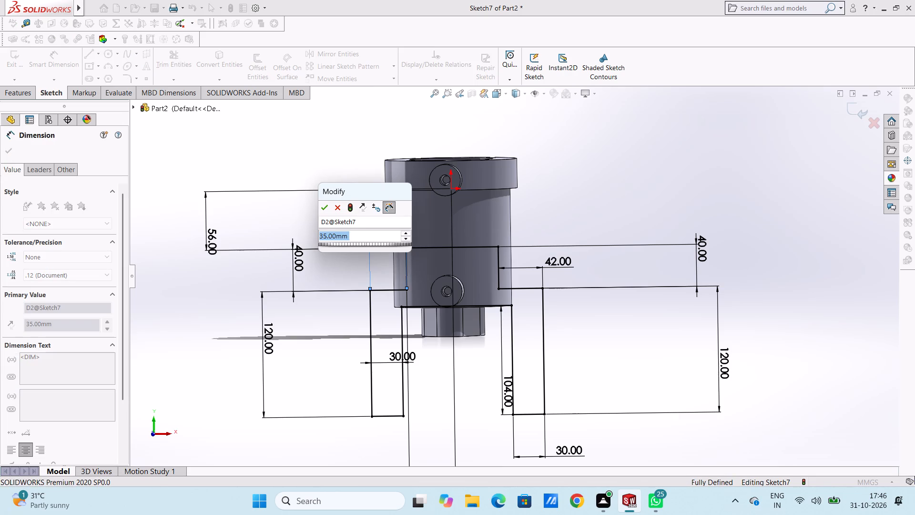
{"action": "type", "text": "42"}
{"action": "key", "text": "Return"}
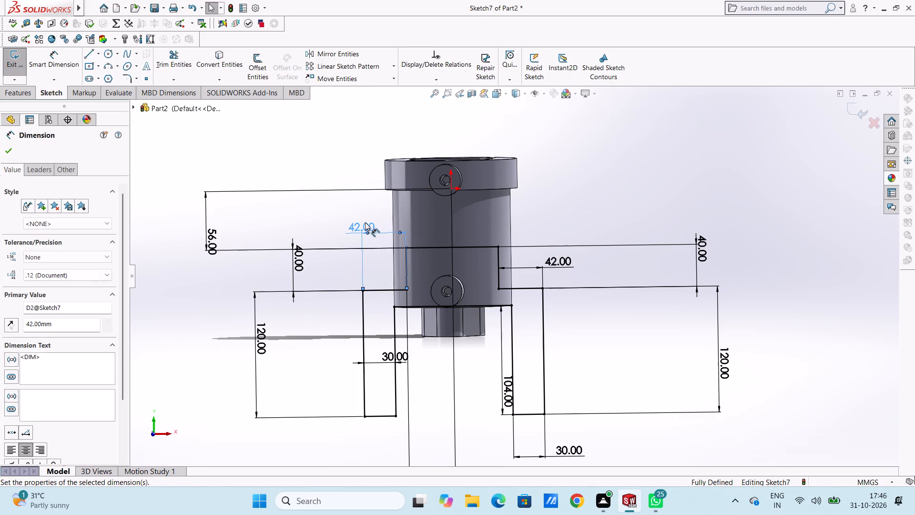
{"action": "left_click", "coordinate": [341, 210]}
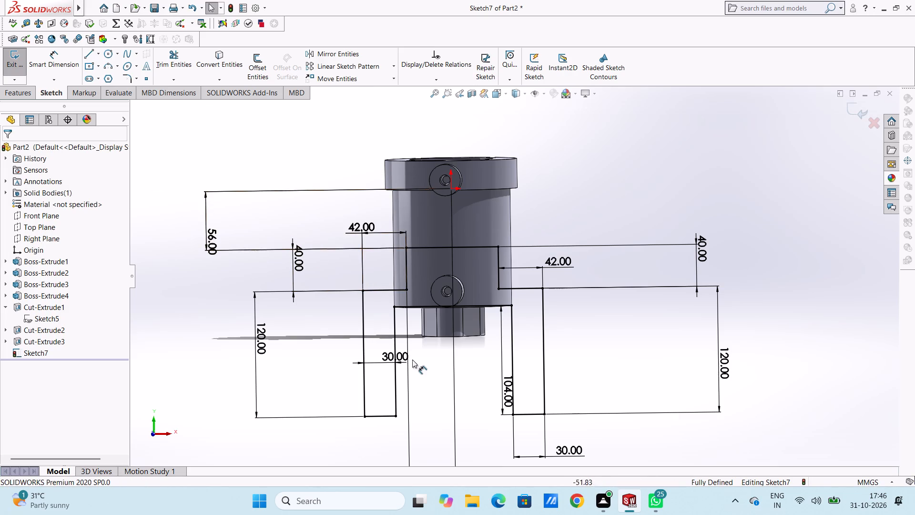
Sketch a three-point arc of radius 15 mm from the second leg's upper vertical line to its horizontal step line.
{"action": "middle_click_drag", "start_coordinate": [481, 393], "coordinate": [484, 411]}
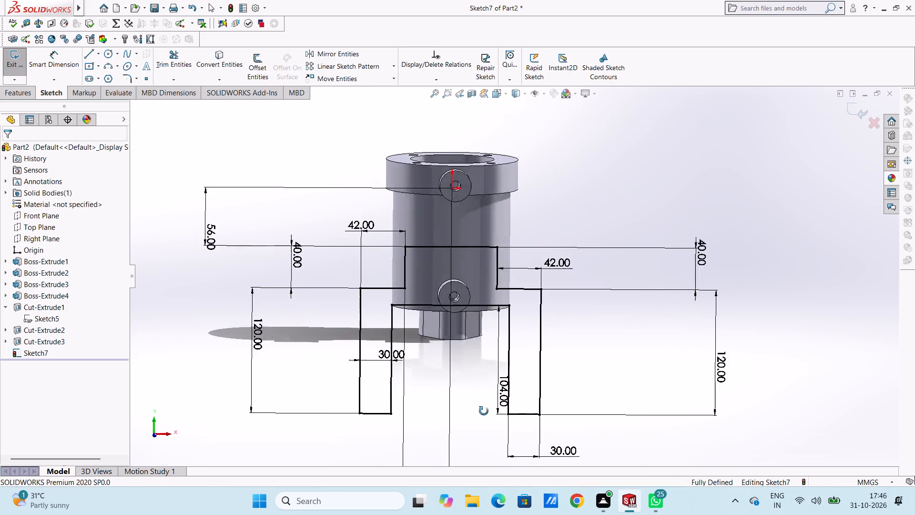
{"action": "middle_click_drag", "start_coordinate": [484, 411], "coordinate": [483, 401]}
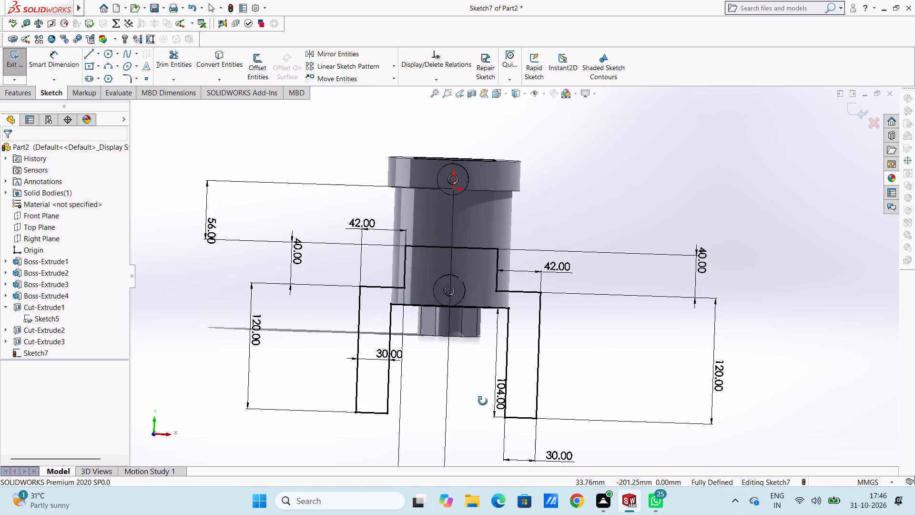
{"action": "middle_click_drag", "start_coordinate": [483, 401], "coordinate": [478, 402]}
{"action": "scroll", "coordinate": [517, 281], "scroll_direction": "down", "scroll_amount": 2}
{"action": "scroll", "coordinate": [516, 278], "scroll_direction": "up", "scroll_amount": 2}
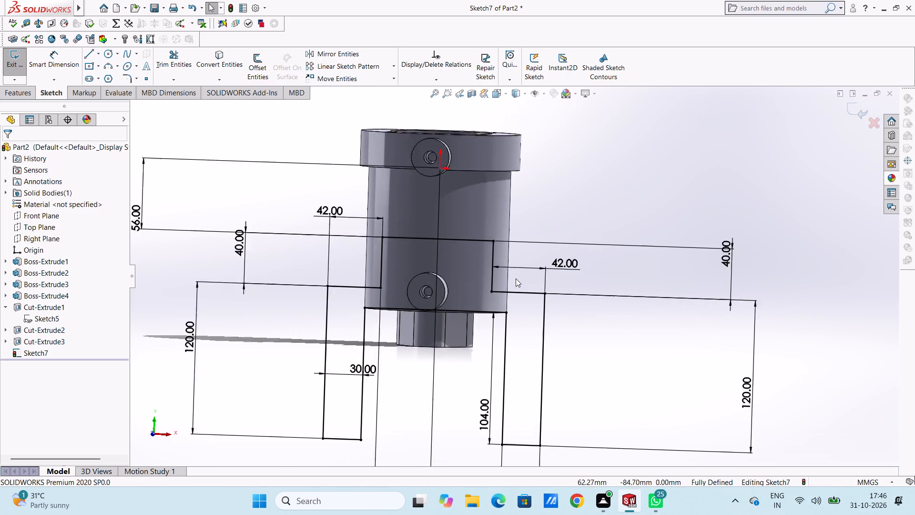
{"action": "scroll", "coordinate": [579, 334], "scroll_direction": "down", "scroll_amount": 1}
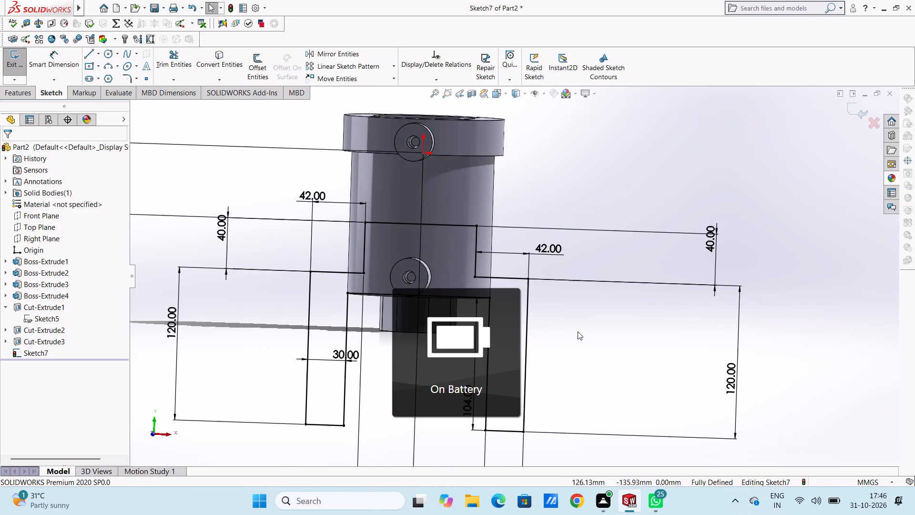
{"action": "scroll", "coordinate": [516, 244], "scroll_direction": "up", "scroll_amount": 1}
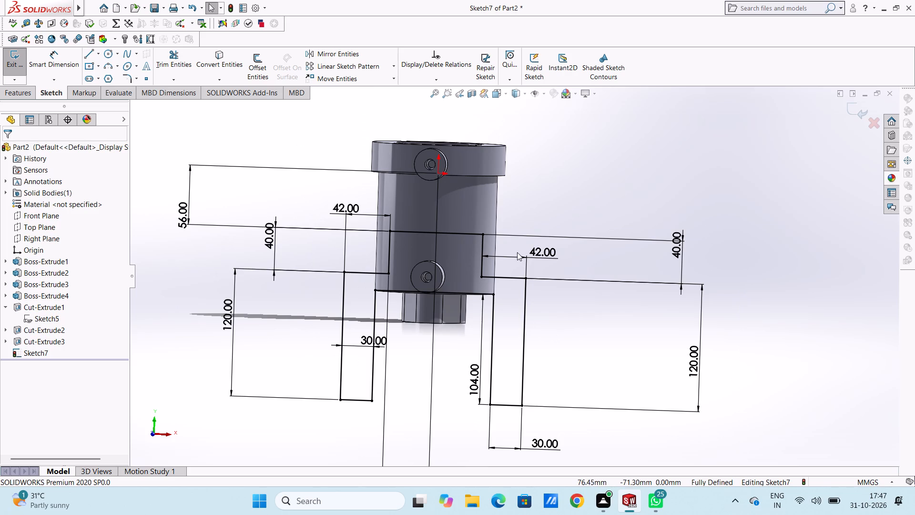
{"action": "scroll", "coordinate": [517, 252], "scroll_direction": "down", "scroll_amount": 2}
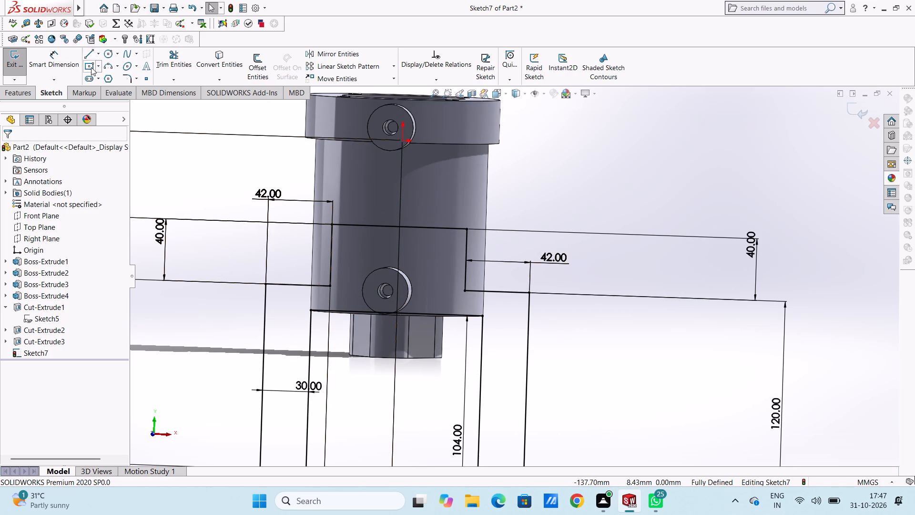
{"action": "left_click", "coordinate": [109, 67]}
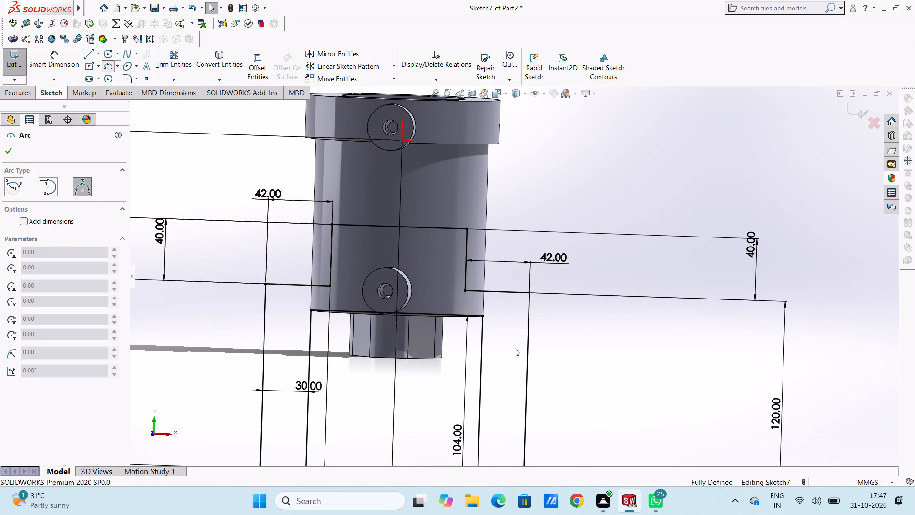
{"action": "left_click", "coordinate": [467, 250]}
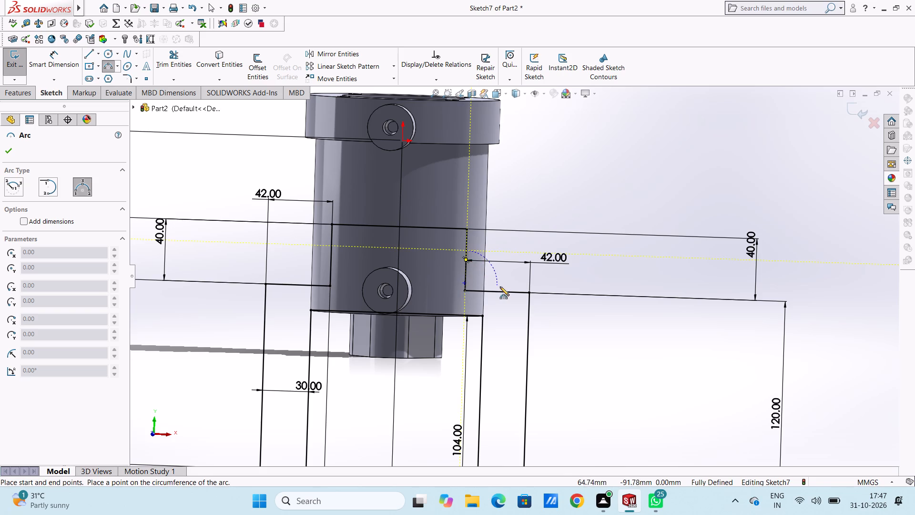
{"action": "left_click", "coordinate": [506, 291]}
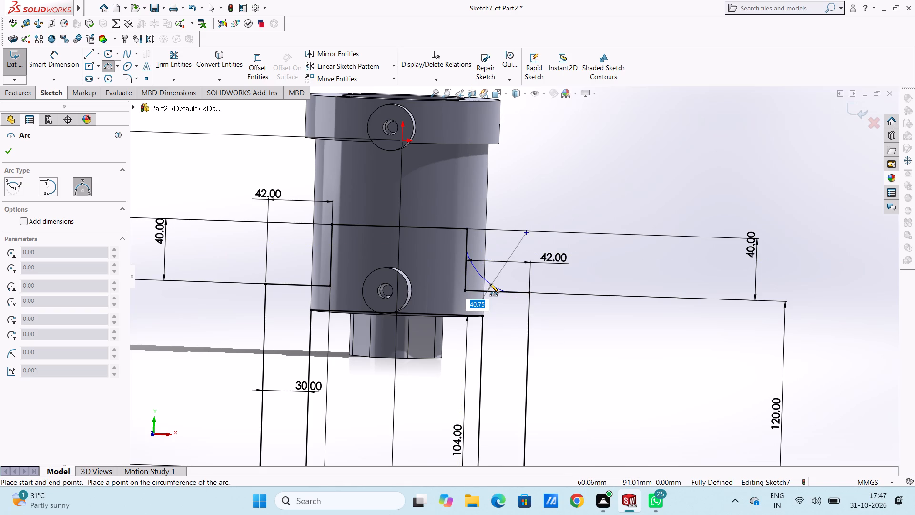
{"action": "type", "text": "15"}
{"action": "key", "text": "Return"}
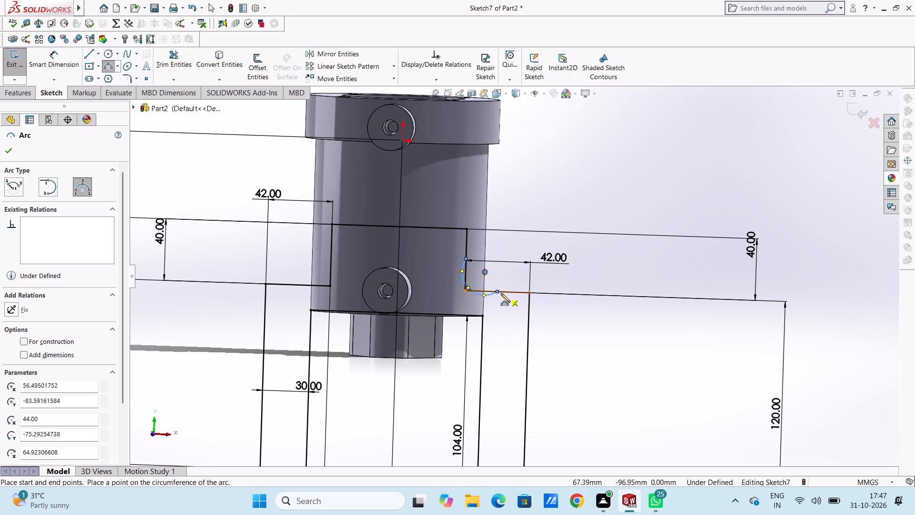
Sketch a three-point arc of radius 28 mm from the first arc's end on the step line to the second leg's outer vertical line.
{"action": "left_click", "coordinate": [497, 290]}
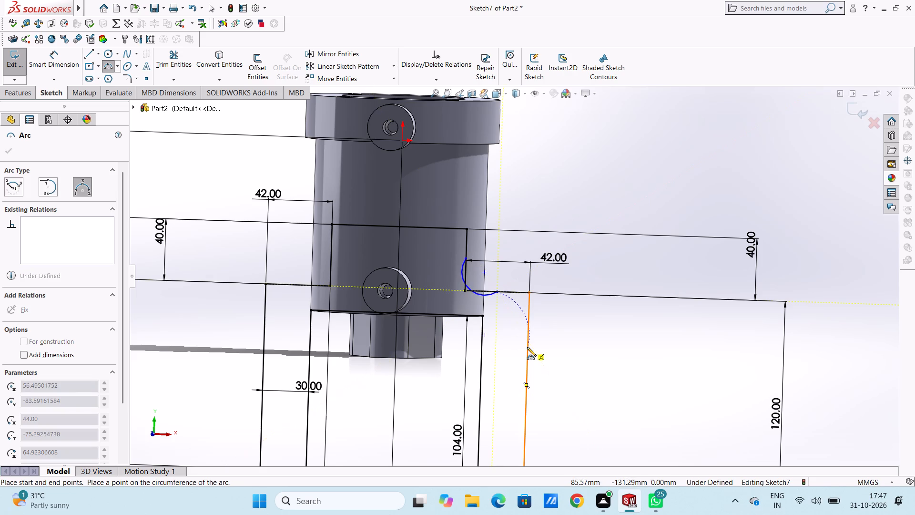
{"action": "left_click", "coordinate": [527, 347]}
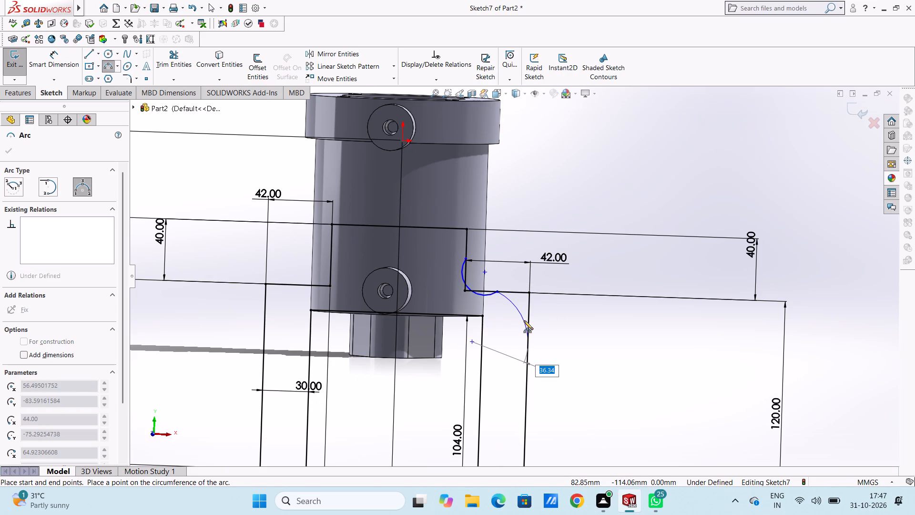
{"action": "type", "text": "28"}
{"action": "key", "text": "Return"}
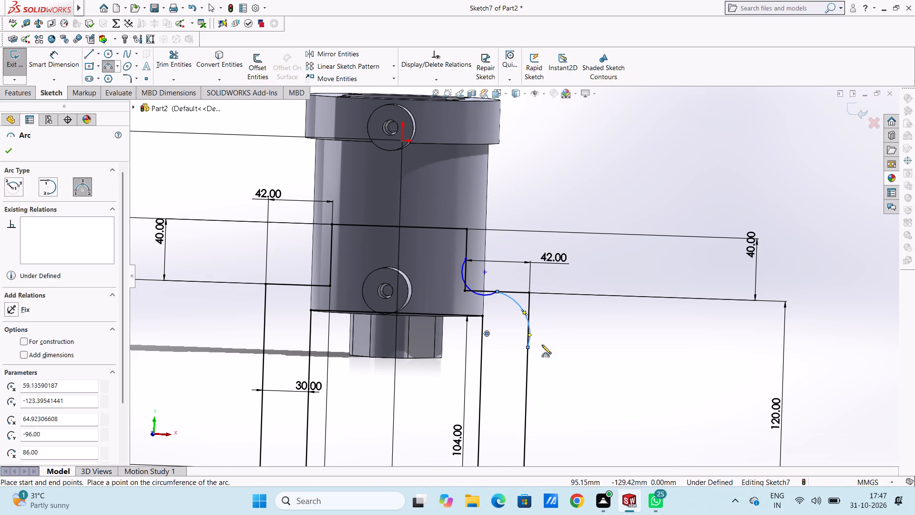
Start a three-point arc at the middle of the first leg's upper vertical line.
{"action": "scroll", "coordinate": [542, 345], "scroll_direction": "up", "scroll_amount": 3}
{"action": "middle_click_drag", "start_coordinate": [540, 319], "coordinate": [558, 337]}
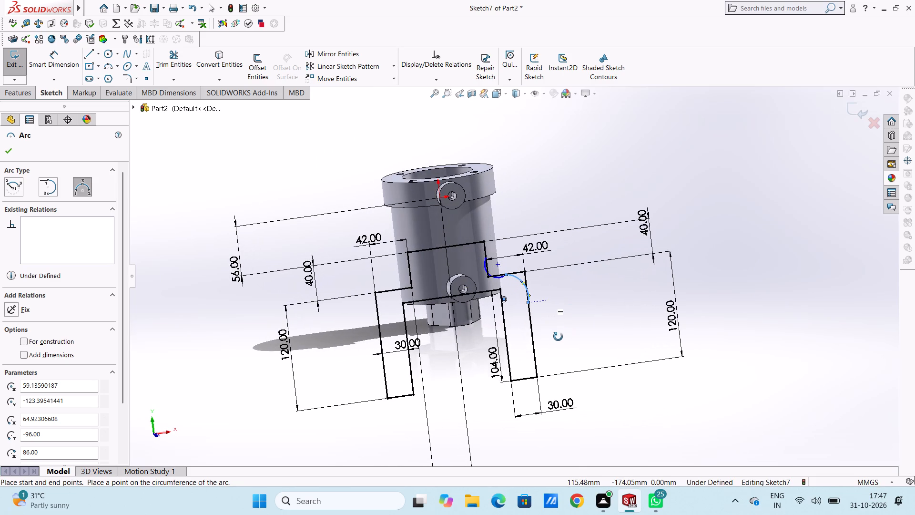
{"action": "middle_click_drag", "start_coordinate": [558, 337], "coordinate": [559, 337]}
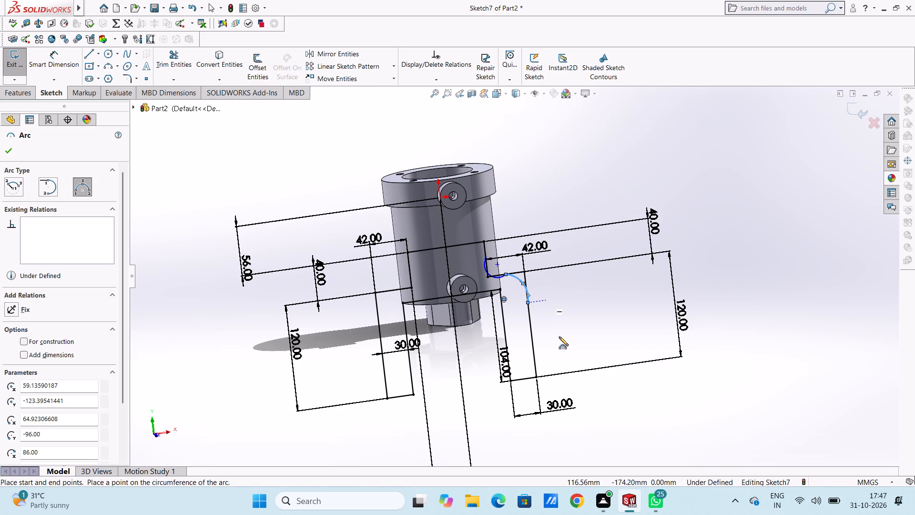
{"action": "middle_click_drag", "start_coordinate": [479, 364], "coordinate": [498, 338]}
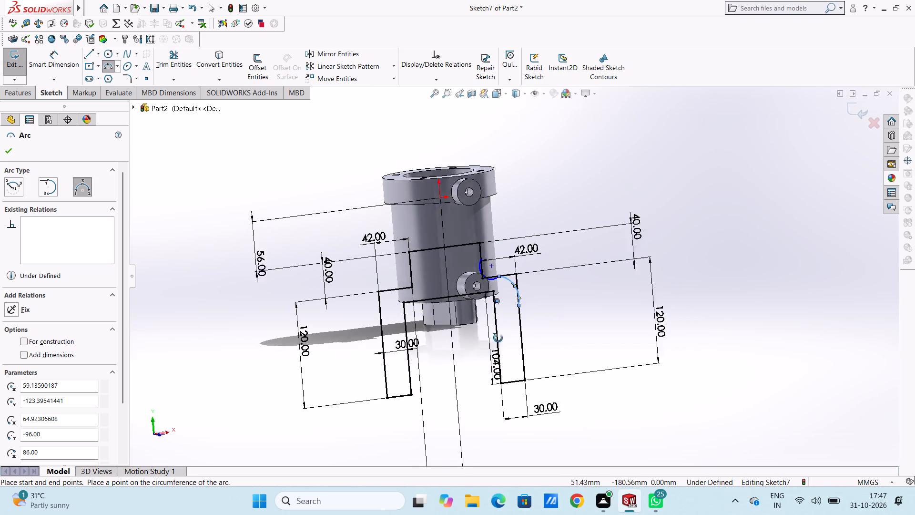
{"action": "middle_click_drag", "start_coordinate": [498, 338], "coordinate": [473, 362]}
{"action": "scroll", "coordinate": [430, 301], "scroll_direction": "down", "scroll_amount": 5}
{"action": "left_click", "coordinate": [403, 203]}
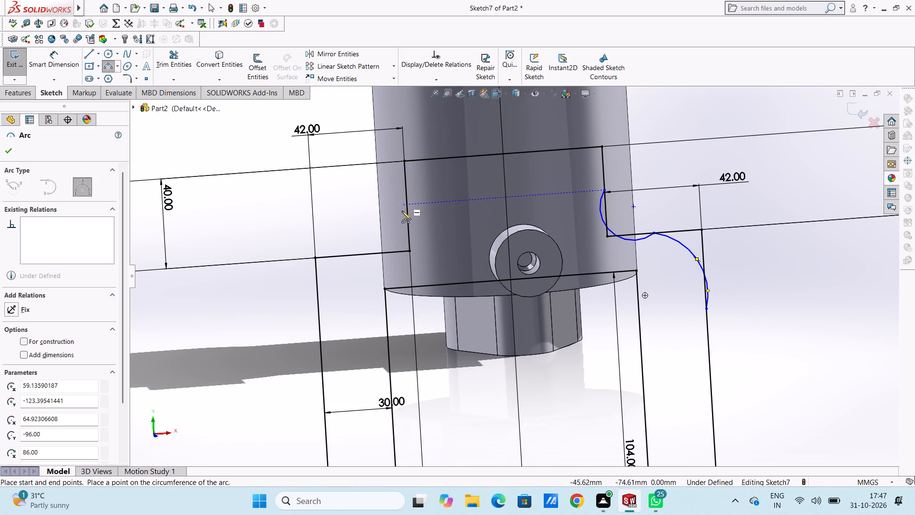
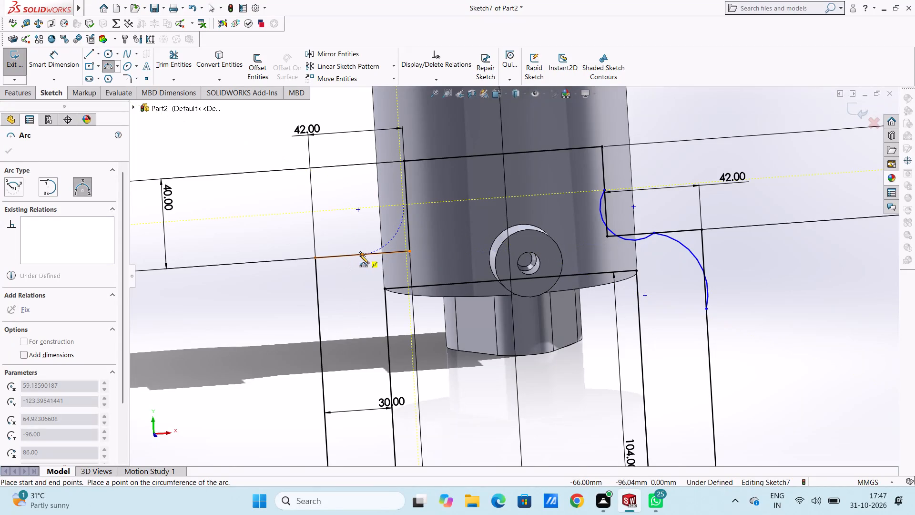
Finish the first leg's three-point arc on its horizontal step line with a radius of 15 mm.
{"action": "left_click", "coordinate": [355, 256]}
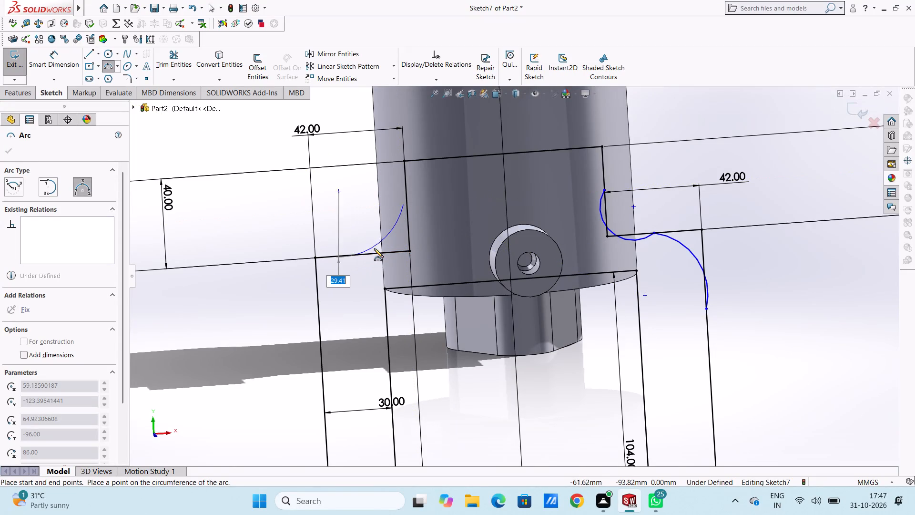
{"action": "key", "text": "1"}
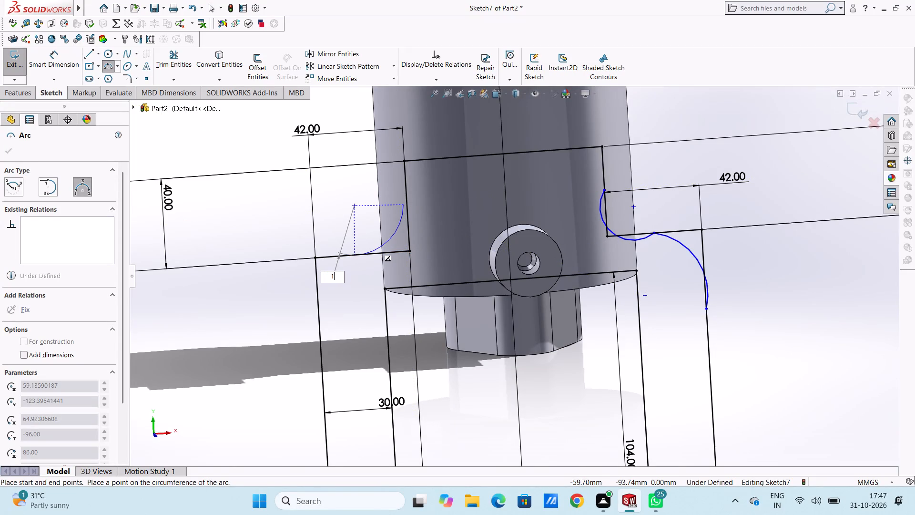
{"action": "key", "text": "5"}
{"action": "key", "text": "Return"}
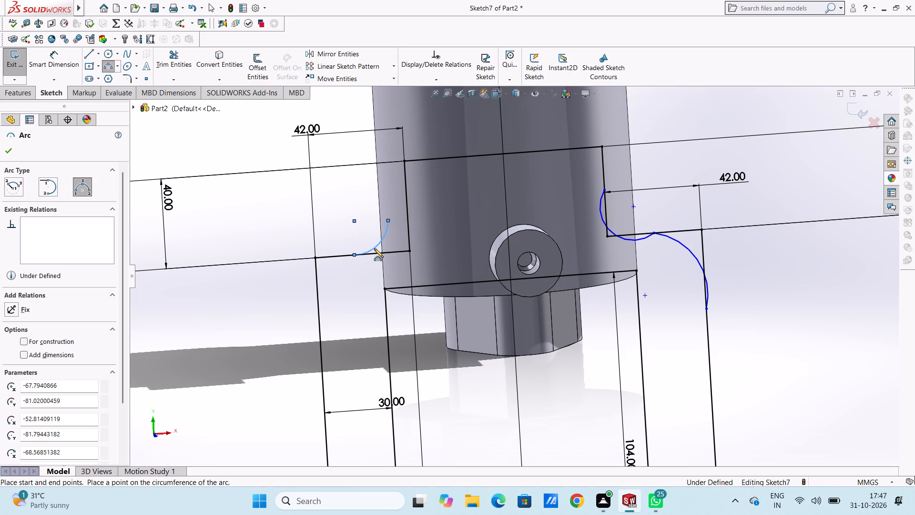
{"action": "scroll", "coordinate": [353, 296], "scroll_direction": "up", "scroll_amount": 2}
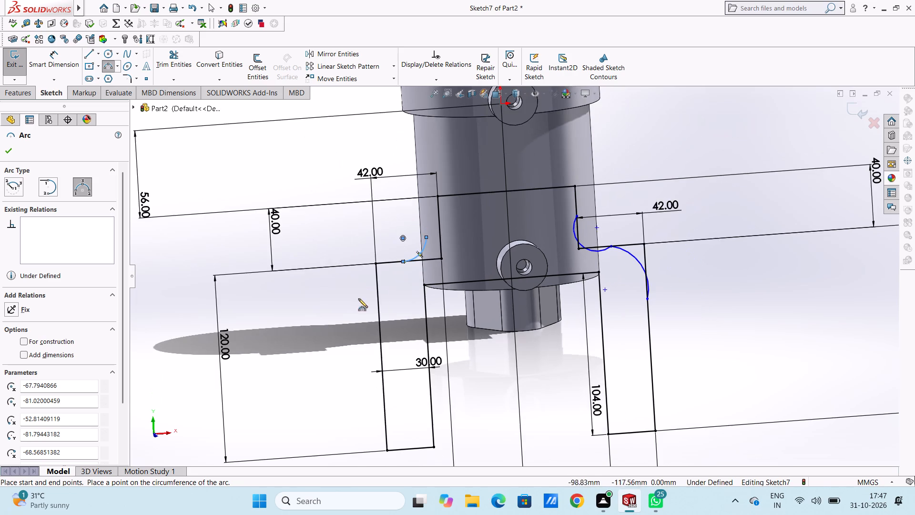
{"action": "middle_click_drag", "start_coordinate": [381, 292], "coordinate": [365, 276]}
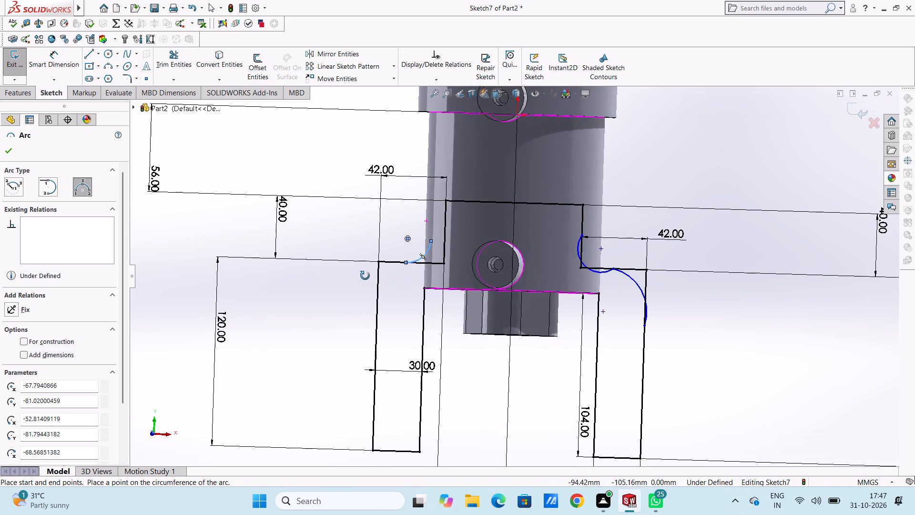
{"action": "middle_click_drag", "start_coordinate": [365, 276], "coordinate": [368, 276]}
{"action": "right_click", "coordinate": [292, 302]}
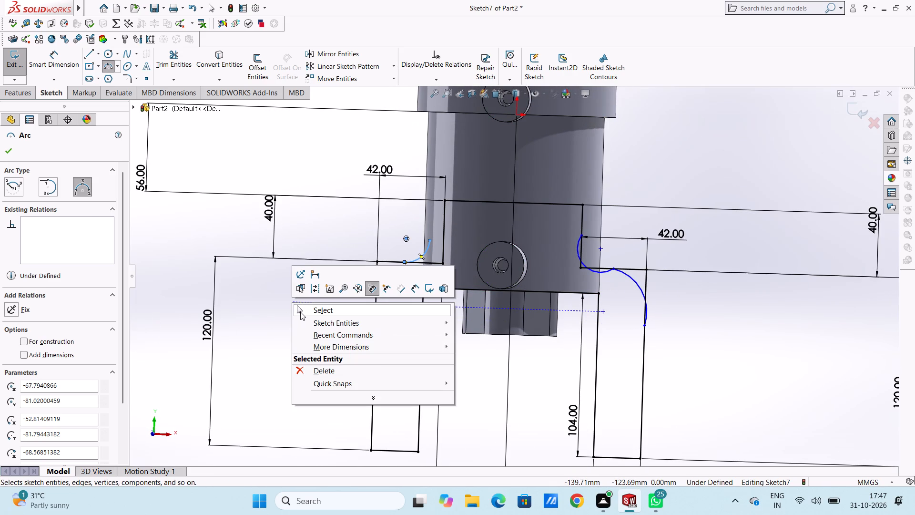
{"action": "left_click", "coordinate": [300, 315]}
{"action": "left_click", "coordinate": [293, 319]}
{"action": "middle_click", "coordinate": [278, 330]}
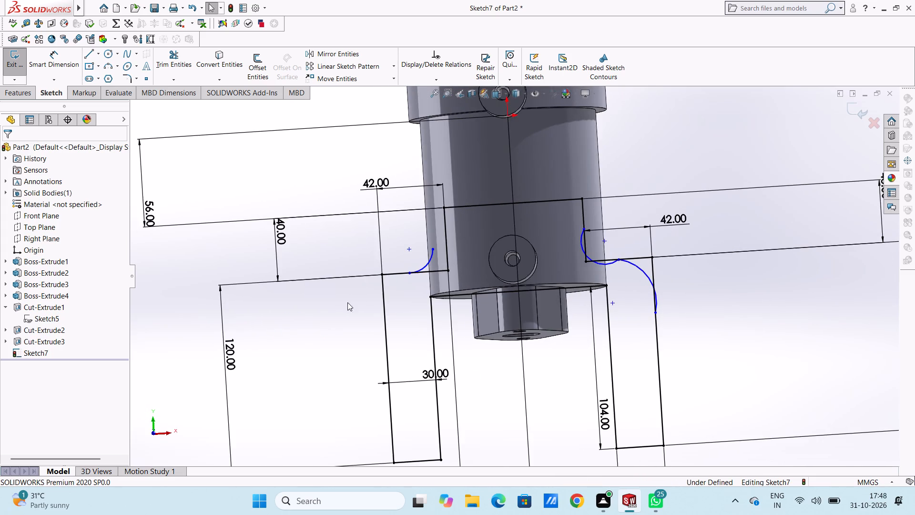
Add a radius dimension to the second leg's 15 mm arc in the front view.
{"action": "scroll", "coordinate": [468, 208], "scroll_direction": "down", "scroll_amount": 4}
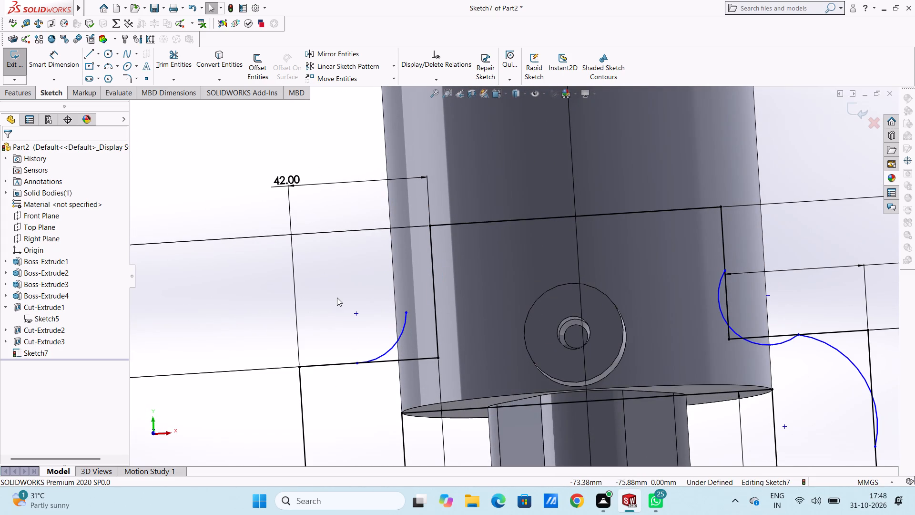
{"action": "key", "text": "ctrl+1"}
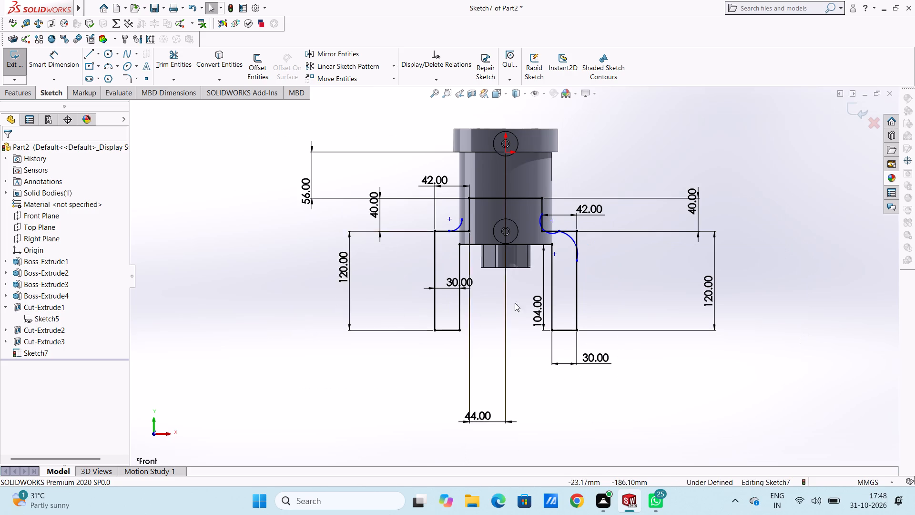
{"action": "scroll", "coordinate": [606, 266], "scroll_direction": "down", "scroll_amount": 1}
{"action": "scroll", "coordinate": [427, 234], "scroll_direction": "up", "scroll_amount": 2}
{"action": "scroll", "coordinate": [505, 222], "scroll_direction": "down", "scroll_amount": 4}
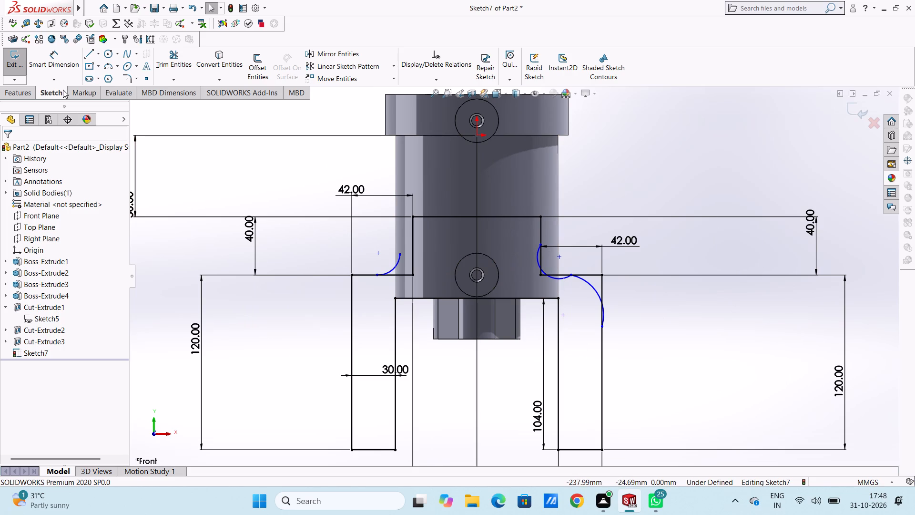
{"action": "left_click", "coordinate": [59, 55]}
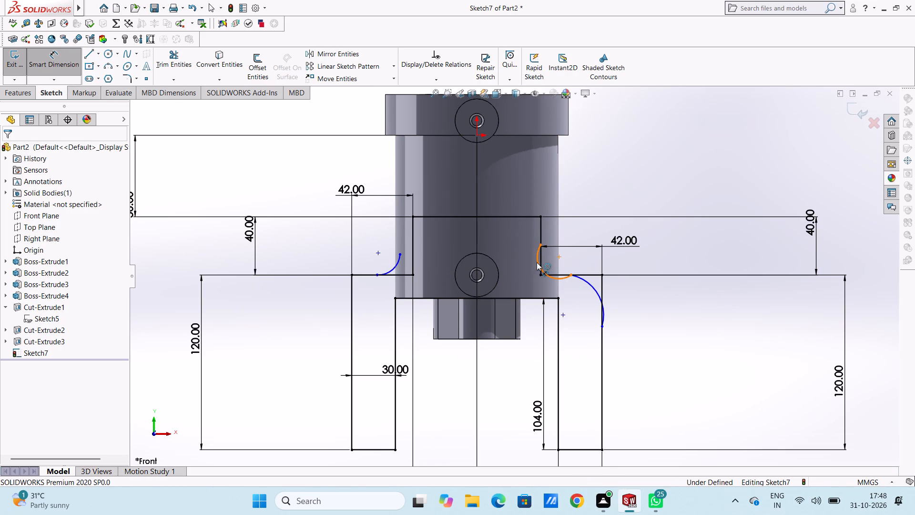
{"action": "left_click", "coordinate": [537, 262]}
{"action": "left_click", "coordinate": [718, 135]}
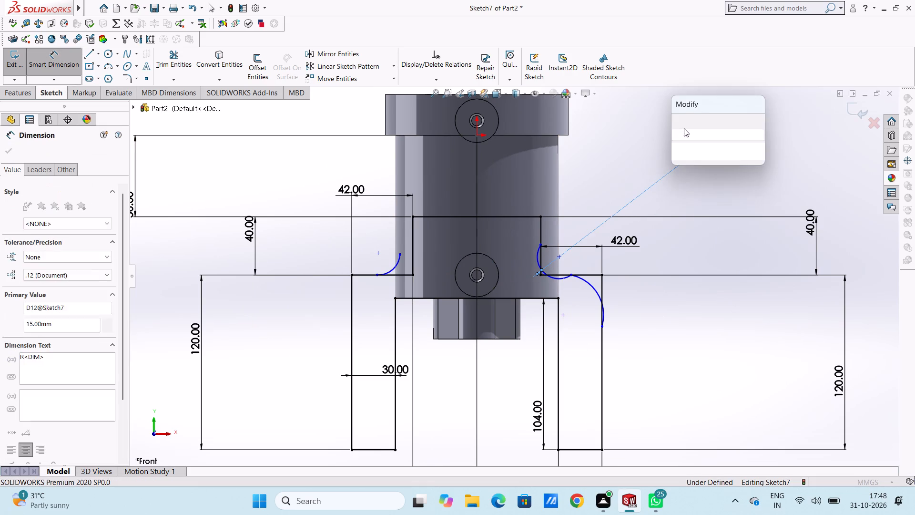
{"action": "left_click", "coordinate": [676, 119]}
{"action": "left_click", "coordinate": [647, 138]}
Add a radius dimension to the second leg's 28 mm arc.
{"action": "left_click", "coordinate": [588, 285]}
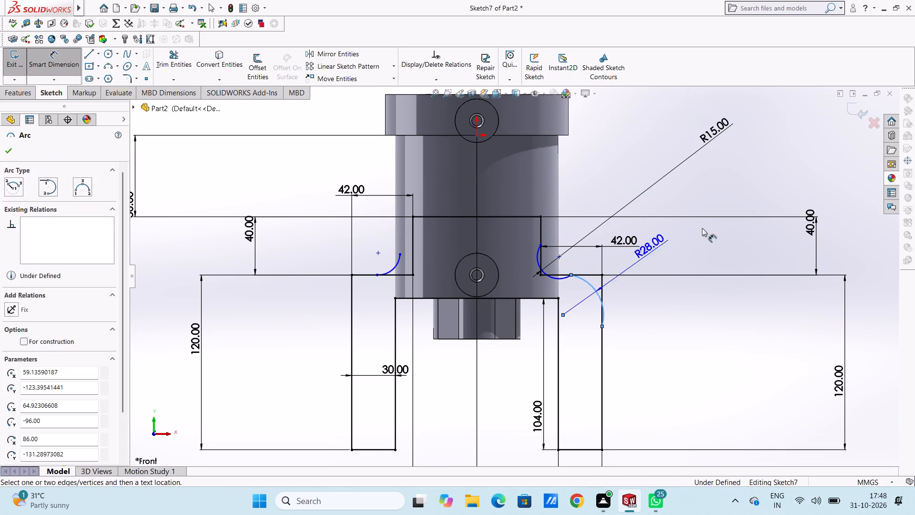
{"action": "left_click", "coordinate": [734, 215]}
{"action": "left_click", "coordinate": [685, 196]}
{"action": "left_click", "coordinate": [691, 200]}
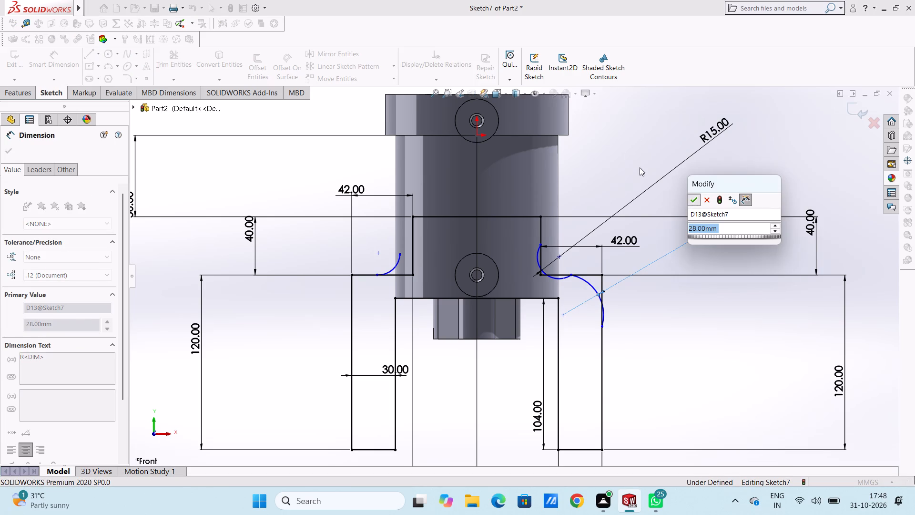
{"action": "left_click", "coordinate": [626, 153]}
{"action": "left_click", "coordinate": [39, 68]}
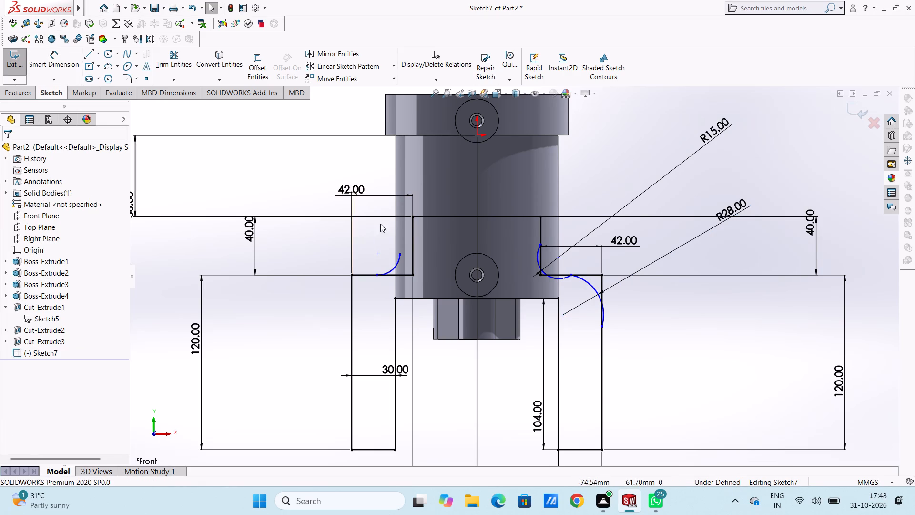
Make the second leg's 15 mm arc tangent to its upper vertical line and to its horizontal step line.
{"action": "scroll", "coordinate": [455, 255], "scroll_direction": "down", "scroll_amount": 5}
{"action": "left_click", "coordinate": [606, 255]}
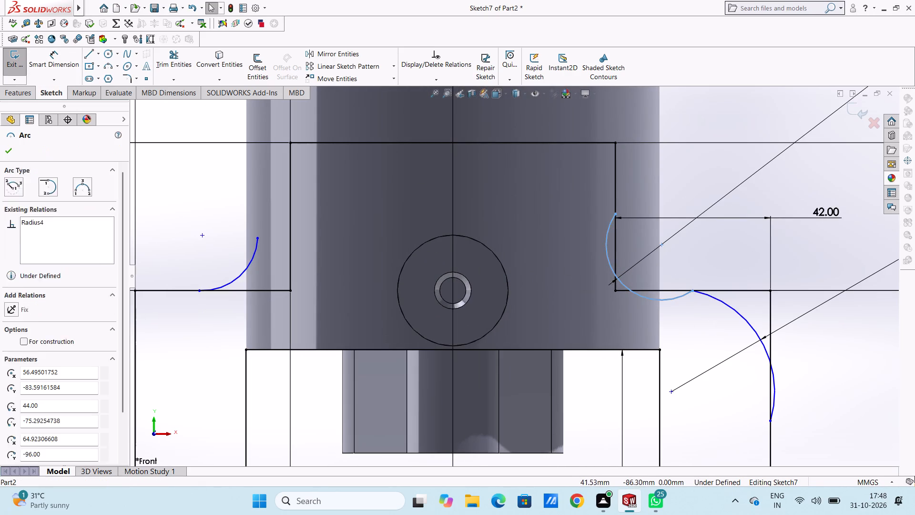
{"action": "left_click", "coordinate": [617, 240], "text": "ctrl"}
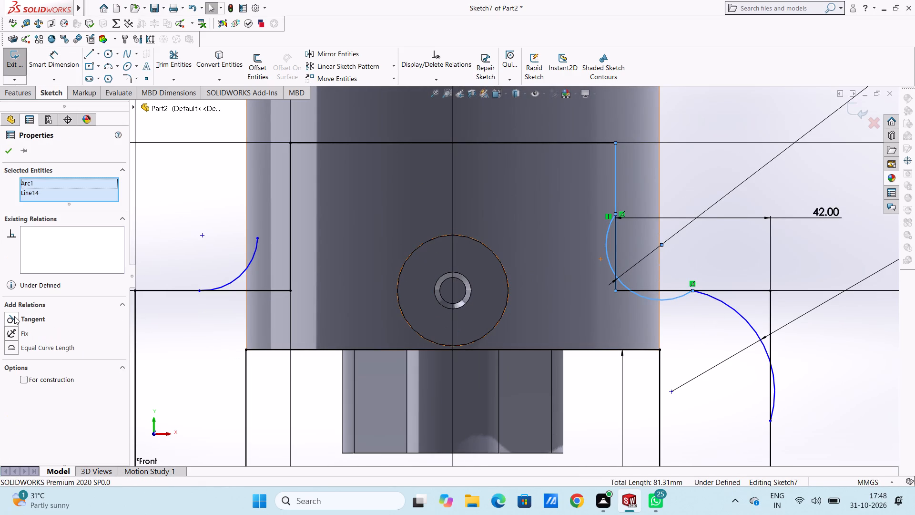
{"action": "left_click", "coordinate": [14, 316]}
{"action": "left_click", "coordinate": [193, 231]}
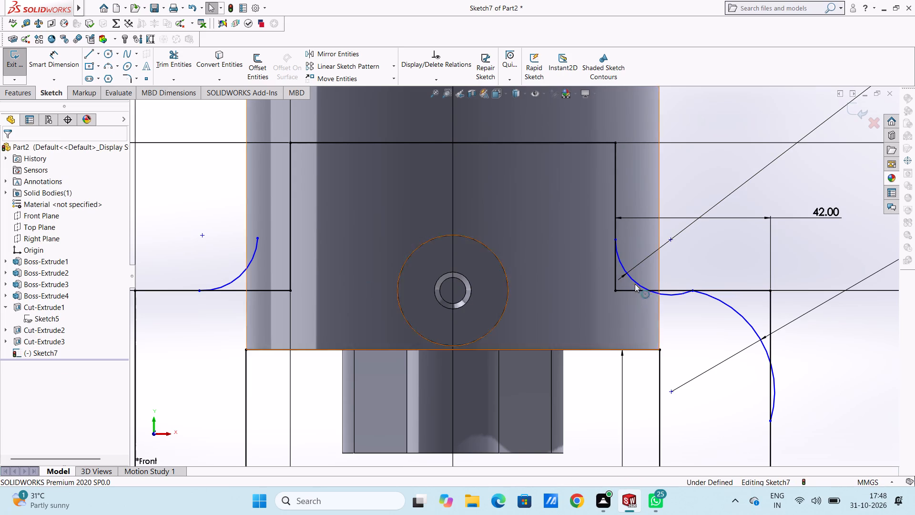
{"action": "left_click", "coordinate": [636, 281]}
{"action": "left_click", "coordinate": [738, 288], "text": "ctrl"}
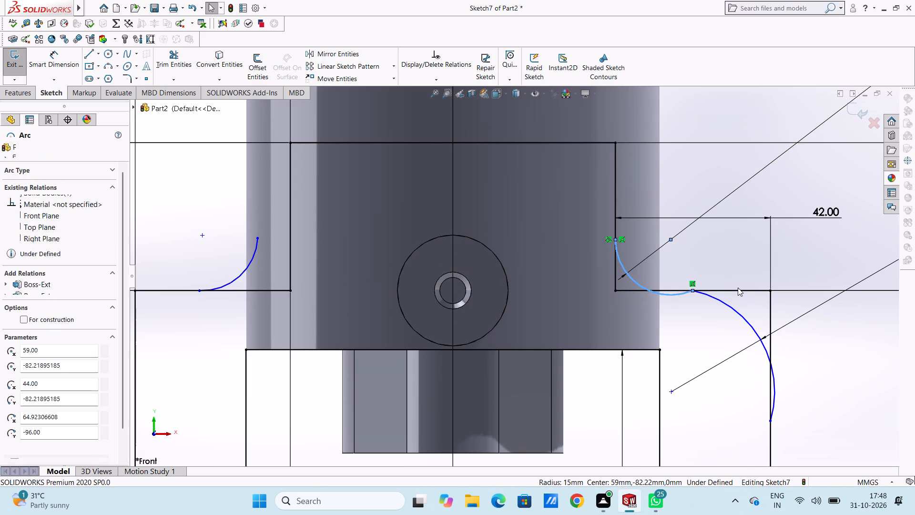
{"action": "left_click", "coordinate": [739, 293], "text": "ctrl"}
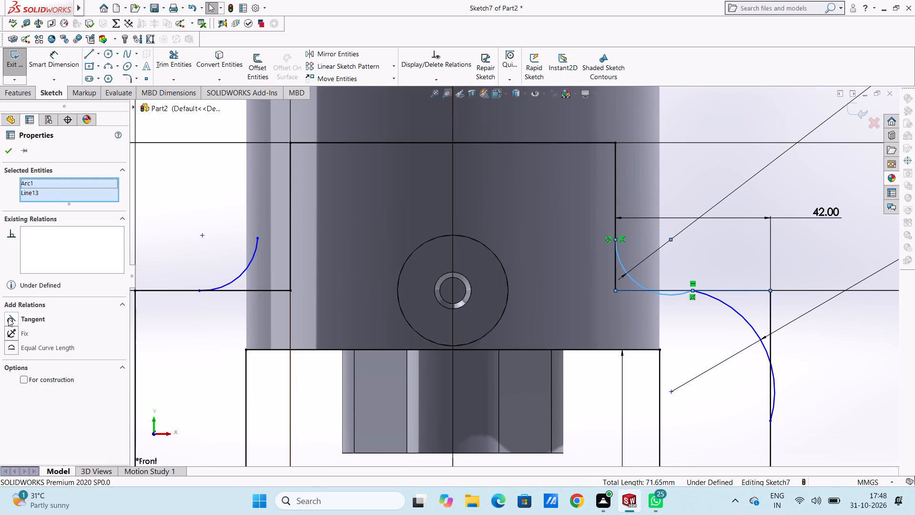
{"action": "left_click", "coordinate": [8, 318]}
{"action": "left_click", "coordinate": [223, 220]}
Make the second leg's 28 mm arc tangent to the leg's outer vertical line.
{"action": "scroll", "coordinate": [223, 220], "scroll_direction": "up", "scroll_amount": 5}
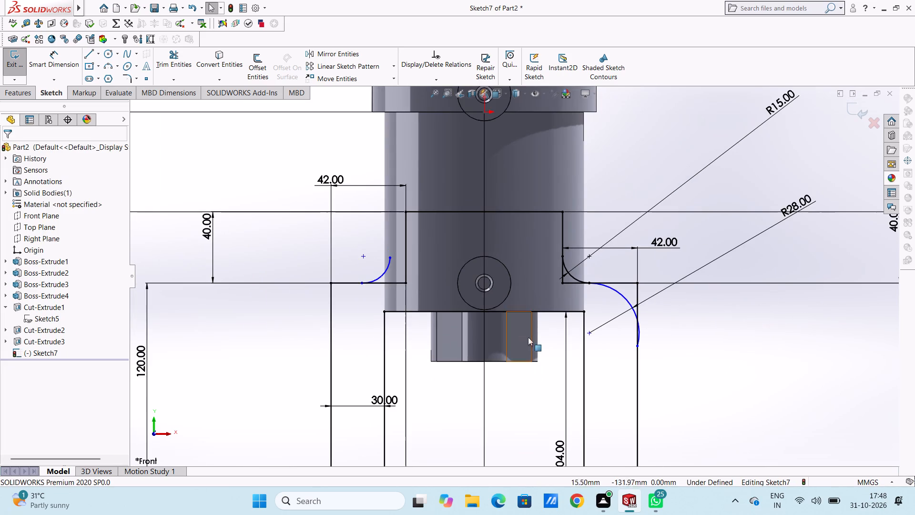
{"action": "scroll", "coordinate": [556, 324], "scroll_direction": "down", "scroll_amount": 2}
{"action": "left_click", "coordinate": [647, 275]}
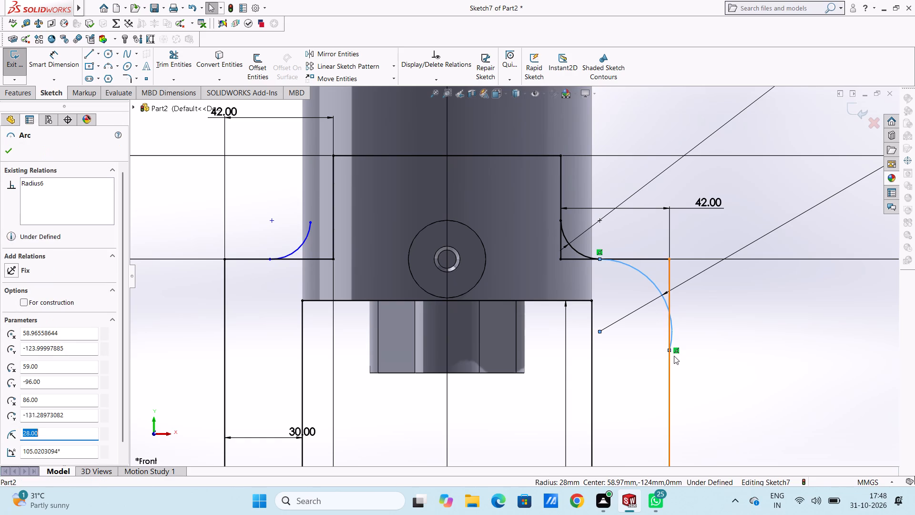
{"action": "left_click", "coordinate": [670, 372], "text": "ctrl"}
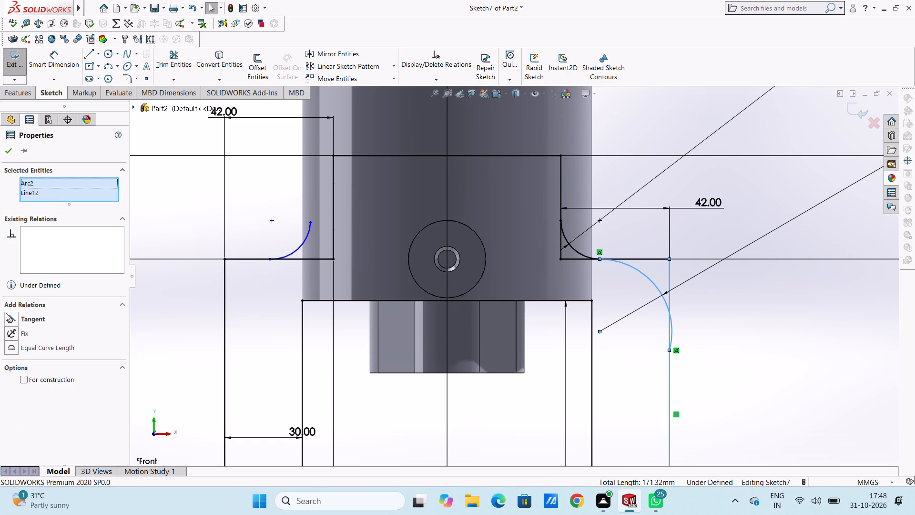
{"action": "left_click", "coordinate": [11, 319]}
{"action": "left_click", "coordinate": [252, 204]}
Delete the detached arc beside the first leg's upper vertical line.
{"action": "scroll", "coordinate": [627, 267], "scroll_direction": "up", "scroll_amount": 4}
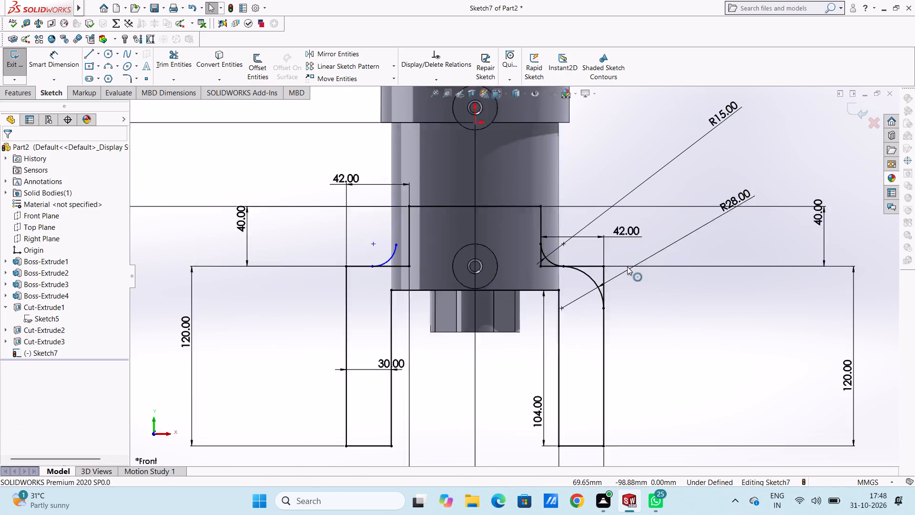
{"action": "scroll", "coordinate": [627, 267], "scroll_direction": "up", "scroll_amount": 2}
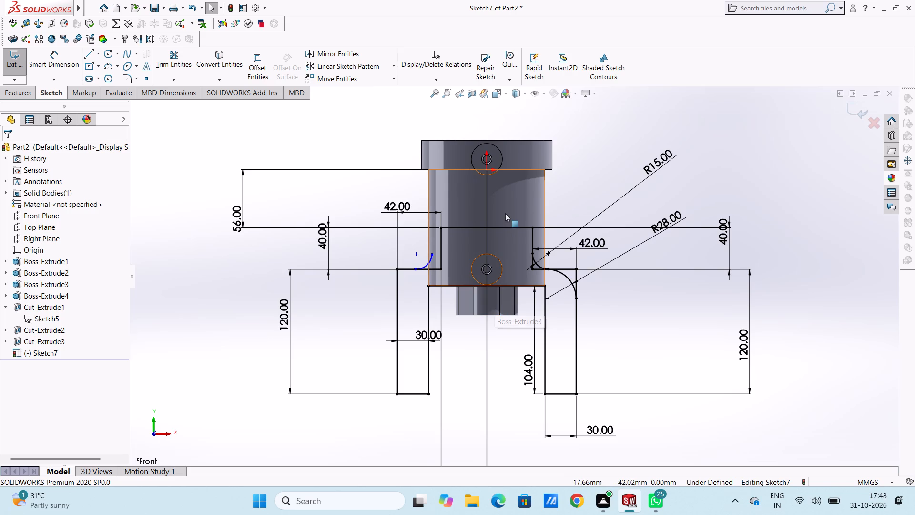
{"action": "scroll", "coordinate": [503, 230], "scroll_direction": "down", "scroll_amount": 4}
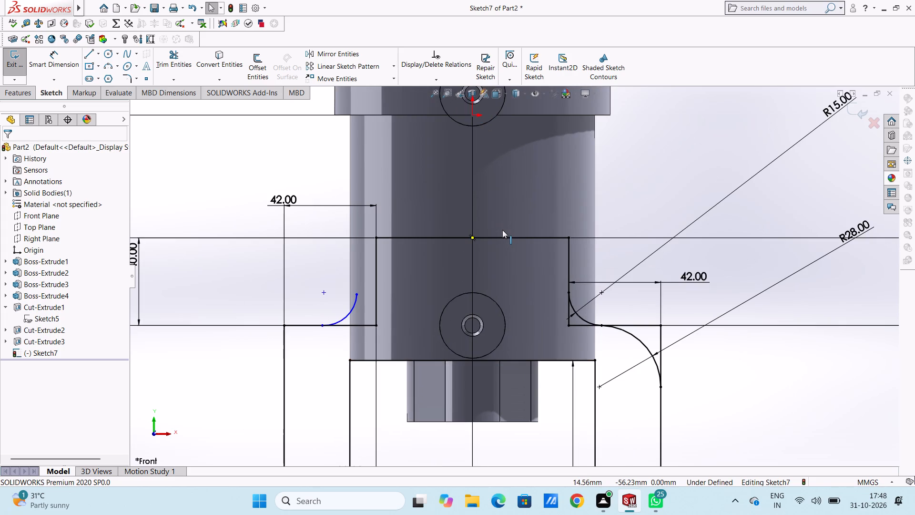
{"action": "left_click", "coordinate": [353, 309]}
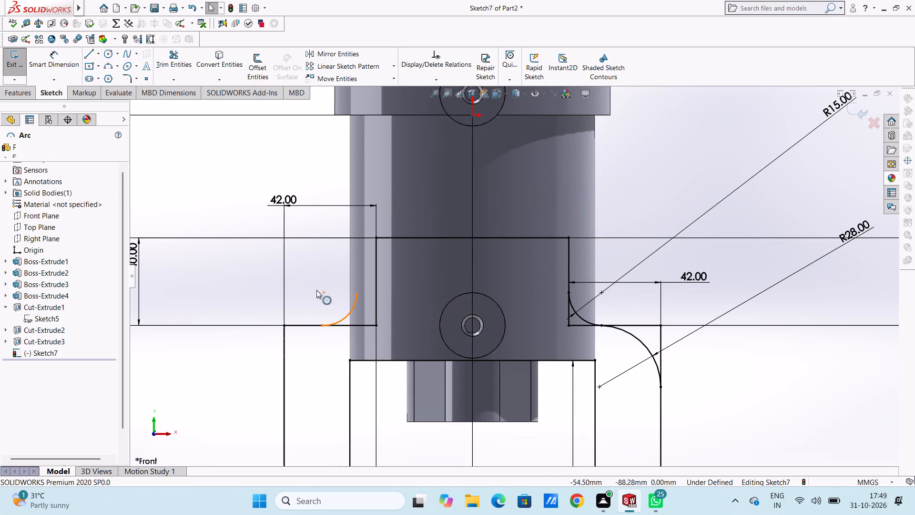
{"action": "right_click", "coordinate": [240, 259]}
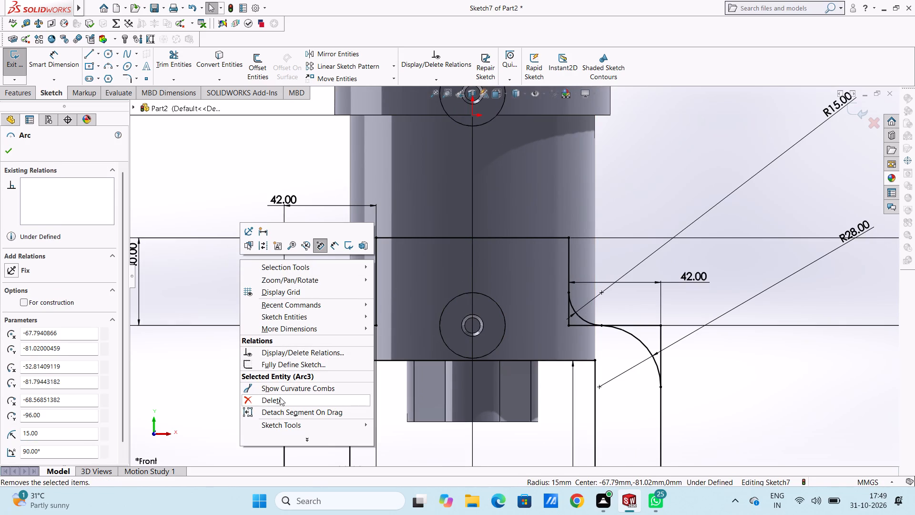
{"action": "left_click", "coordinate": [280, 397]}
Sketch a three-point arc of radius 15 mm from the first leg's upper vertical line to its horizontal step line.
{"action": "scroll", "coordinate": [433, 270], "scroll_direction": "down", "scroll_amount": 1}
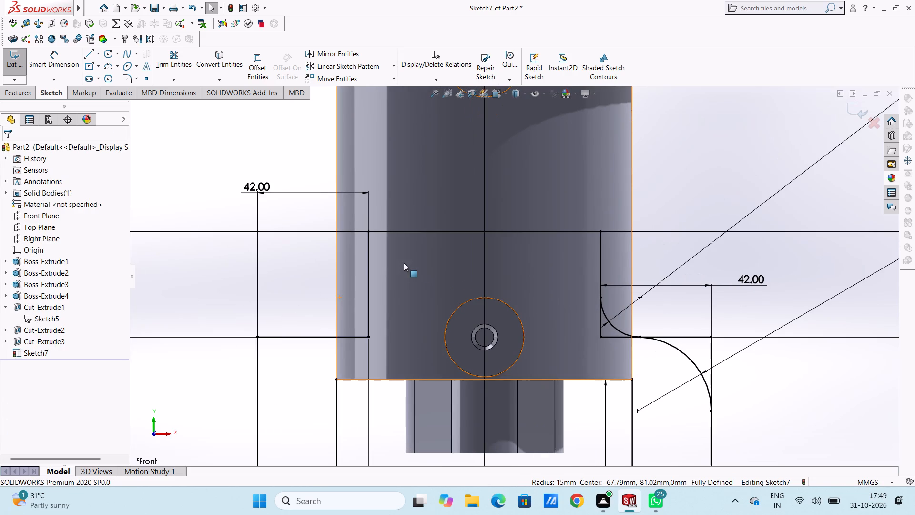
{"action": "left_click", "coordinate": [107, 69]}
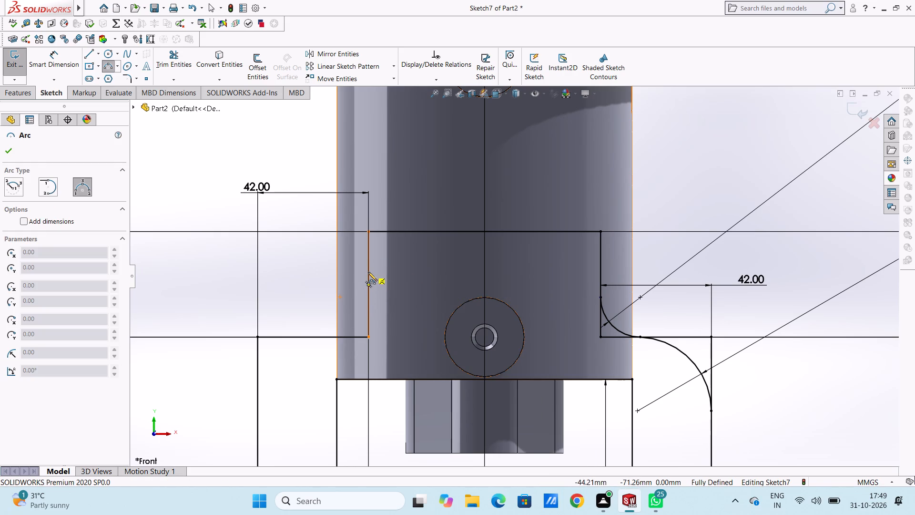
{"action": "left_click", "coordinate": [369, 291]}
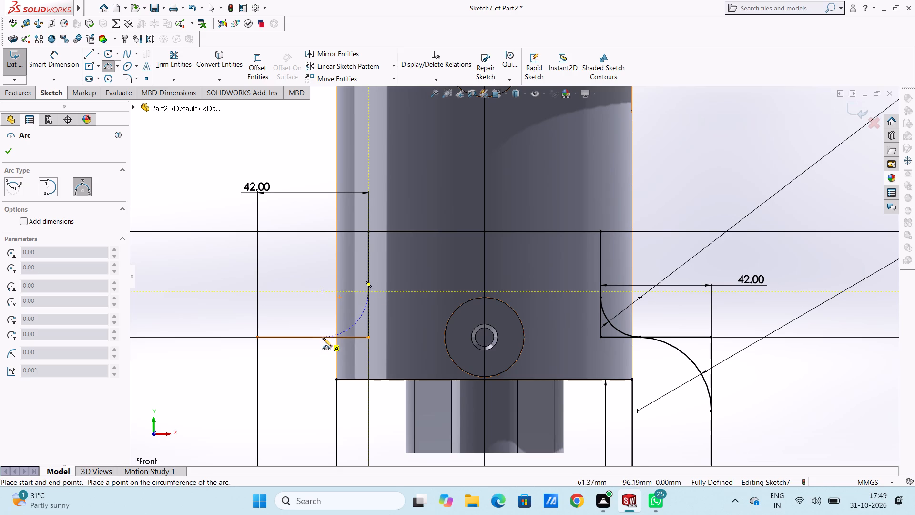
{"action": "left_click", "coordinate": [324, 337]}
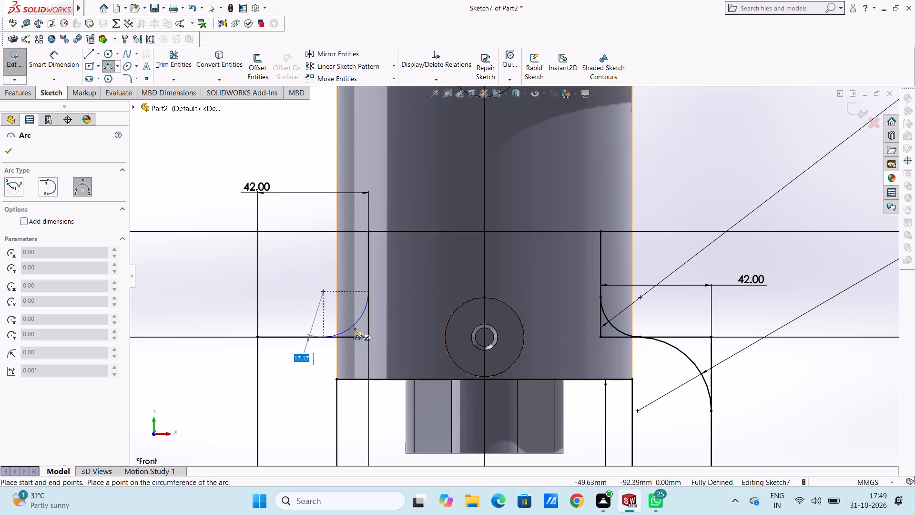
{"action": "type", "text": "15"}
{"action": "key", "text": "Return"}
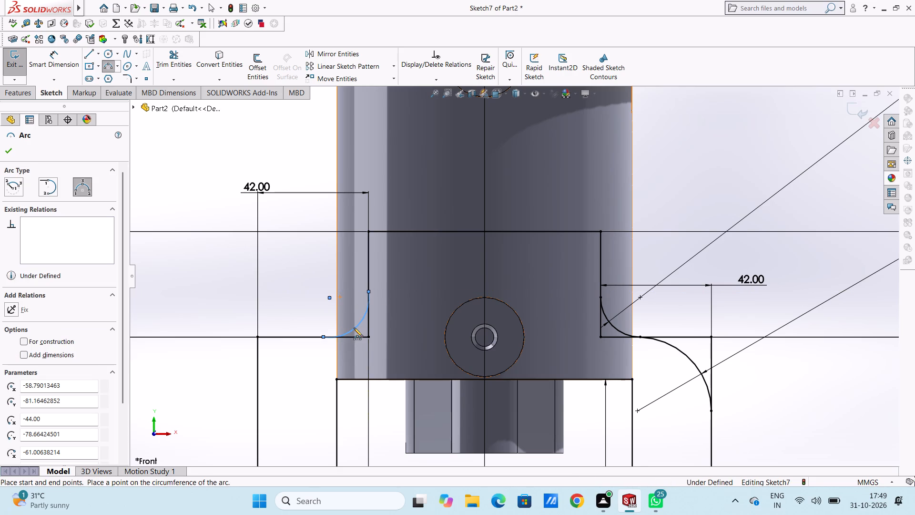
Sketch a three-point arc of radius 28 mm from the first leg's 15 mm arc endpoint on the step line to its outer vertical line.
{"action": "scroll", "coordinate": [356, 335], "scroll_direction": "up", "scroll_amount": 2}
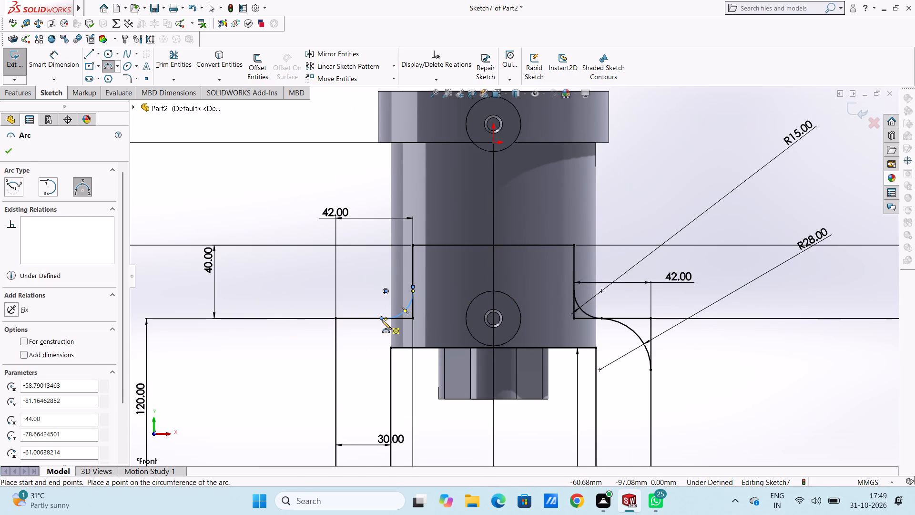
{"action": "left_click", "coordinate": [382, 320]}
{"action": "left_click", "coordinate": [337, 368]}
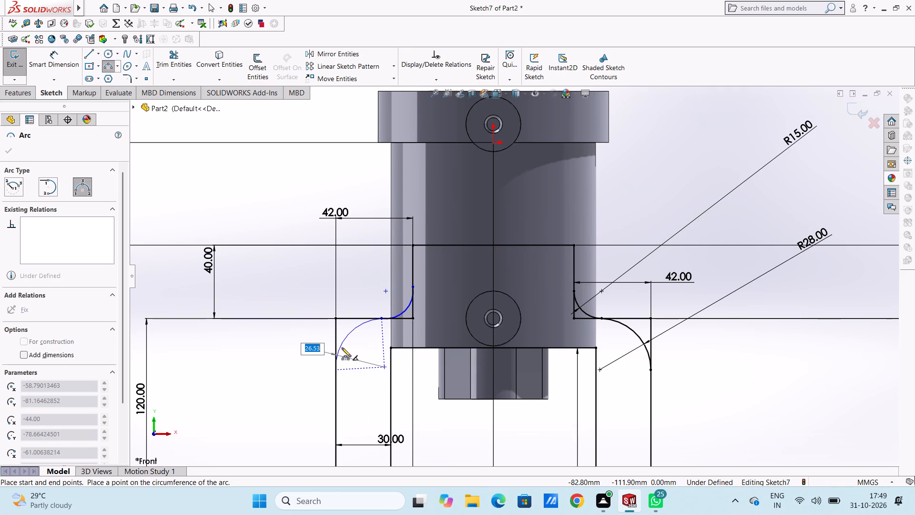
{"action": "type", "text": "28"}
{"action": "key", "text": "Return"}
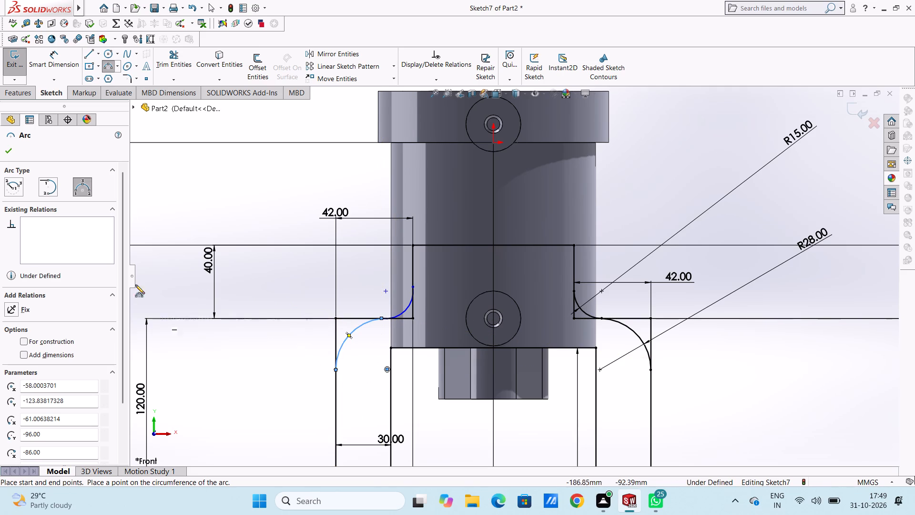
{"action": "left_click", "coordinate": [5, 150]}
{"action": "left_click", "coordinate": [171, 169]}
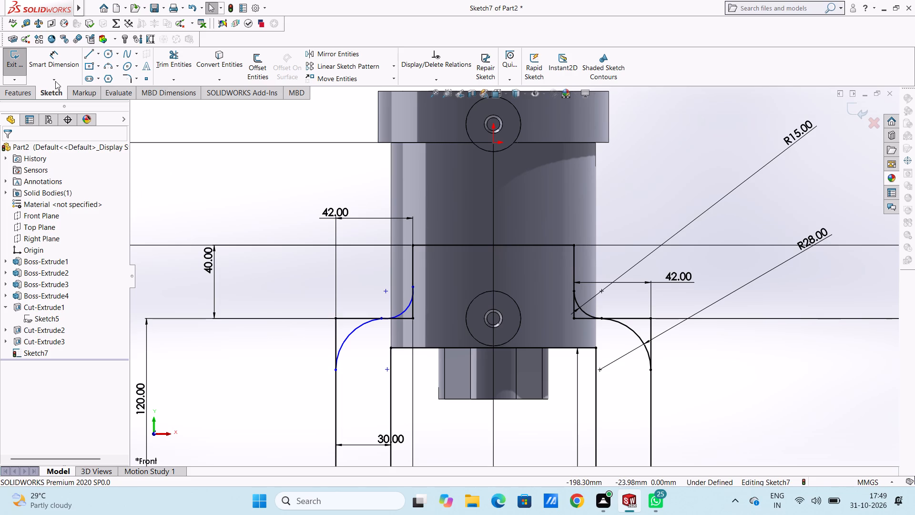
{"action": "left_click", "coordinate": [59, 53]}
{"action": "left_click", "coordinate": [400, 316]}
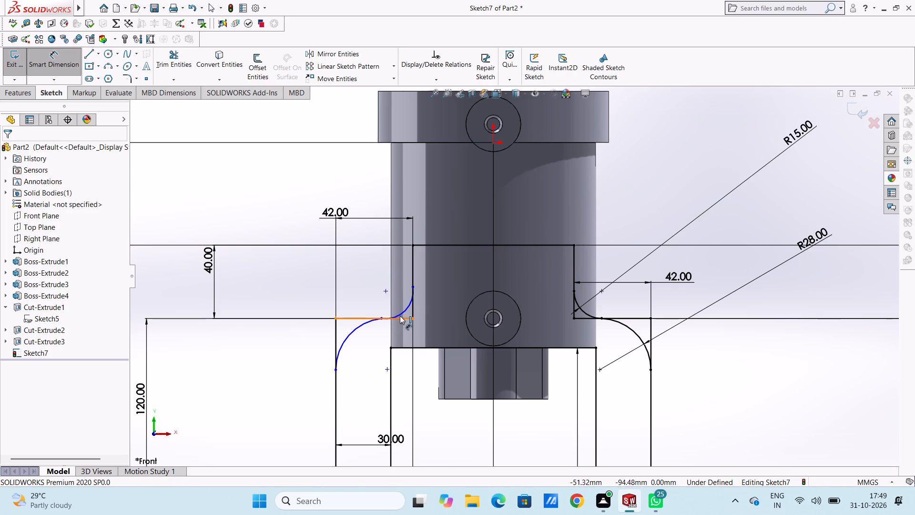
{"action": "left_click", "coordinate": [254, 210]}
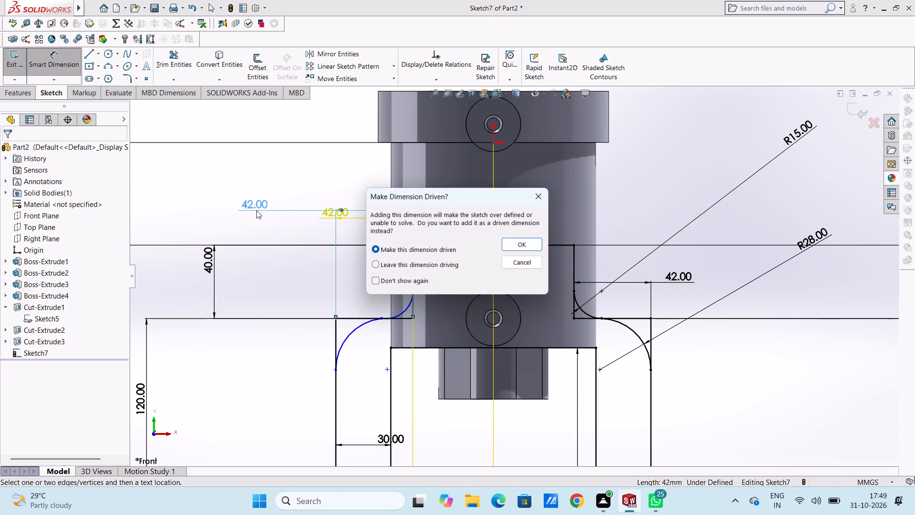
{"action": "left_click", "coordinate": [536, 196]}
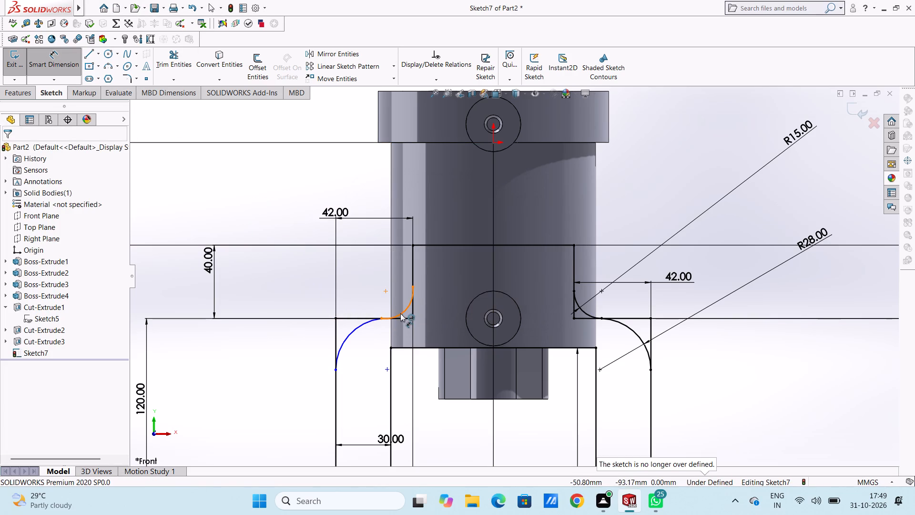
Add radius dimensions of 15 mm to the first leg's upper arc and 28 mm to its lower arc.
{"action": "left_click", "coordinate": [400, 312]}
{"action": "left_click", "coordinate": [242, 196]}
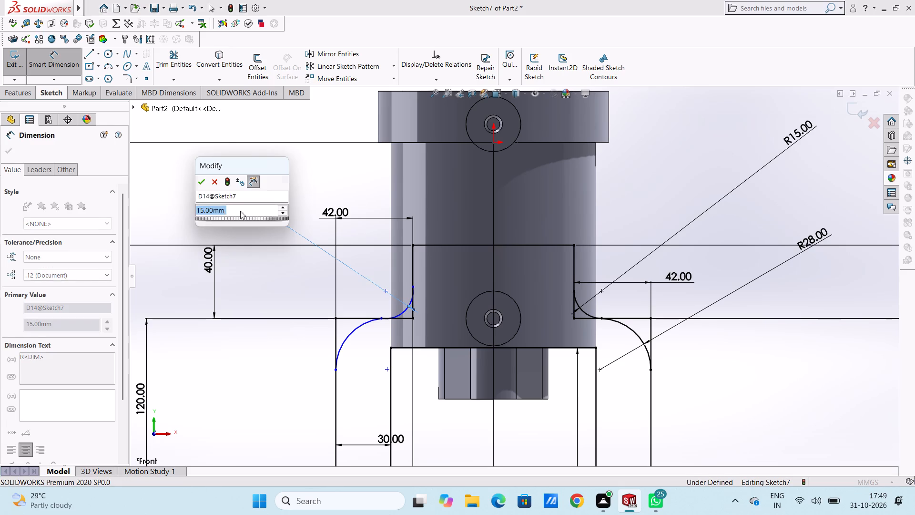
{"action": "left_click", "coordinate": [203, 181]}
{"action": "left_click", "coordinate": [203, 181]}
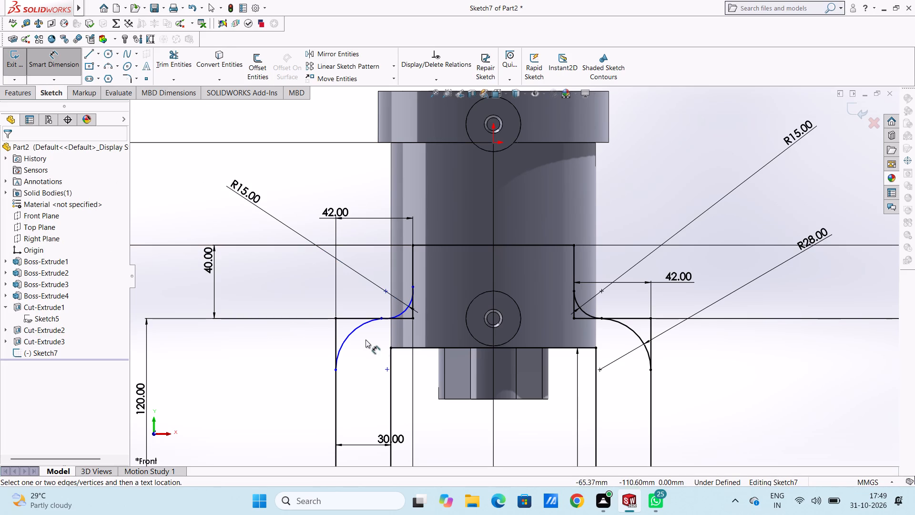
{"action": "left_click", "coordinate": [353, 332]}
{"action": "left_click", "coordinate": [208, 218]}
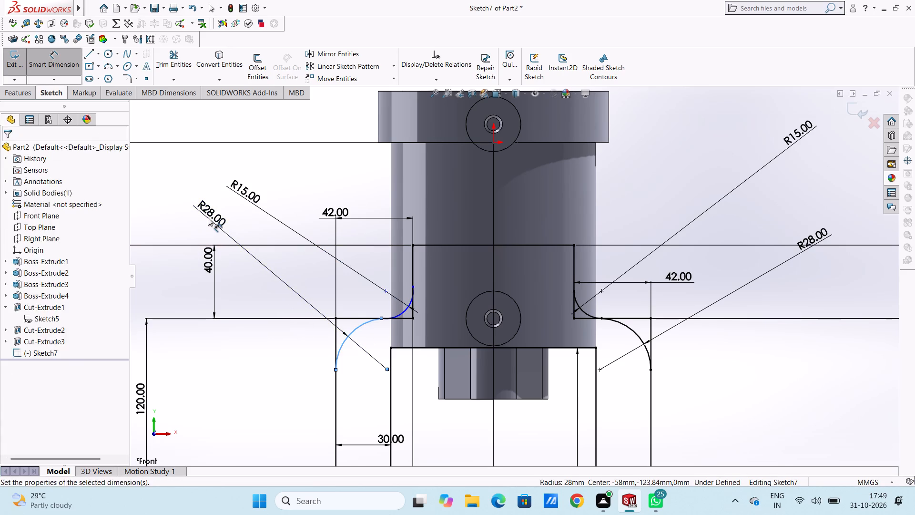
{"action": "double_click", "coordinate": [168, 204]}
{"action": "scroll", "coordinate": [352, 255], "scroll_direction": "up", "scroll_amount": 4}
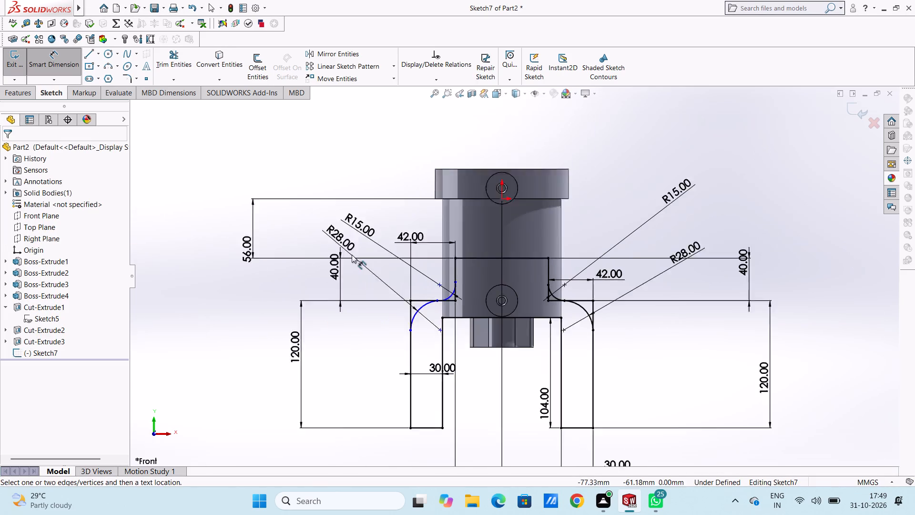
{"action": "scroll", "coordinate": [510, 361], "scroll_direction": "down", "scroll_amount": 3}
{"action": "left_click", "coordinate": [63, 64]}
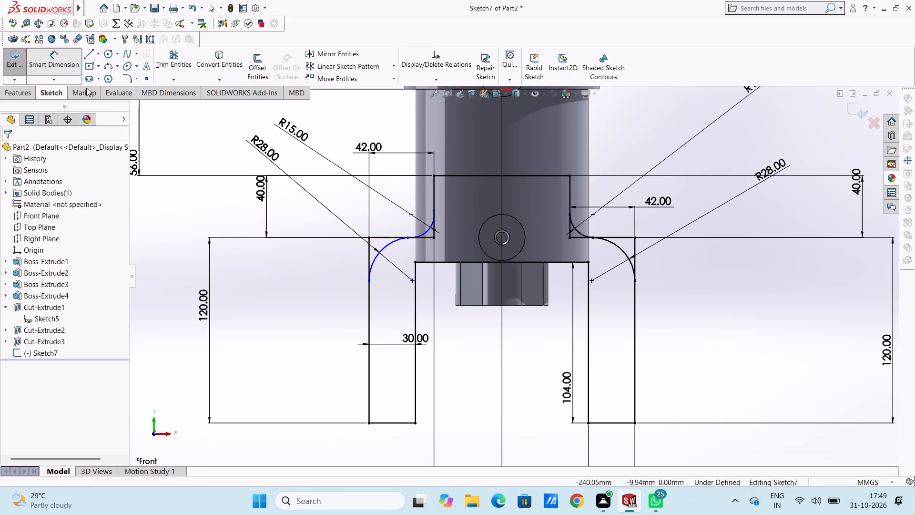
Make the first leg's 15 mm arc tangent to its upper vertical line and to its horizontal step line.
{"action": "scroll", "coordinate": [465, 231], "scroll_direction": "up", "scroll_amount": 1}
{"action": "scroll", "coordinate": [465, 231], "scroll_direction": "down", "scroll_amount": 5}
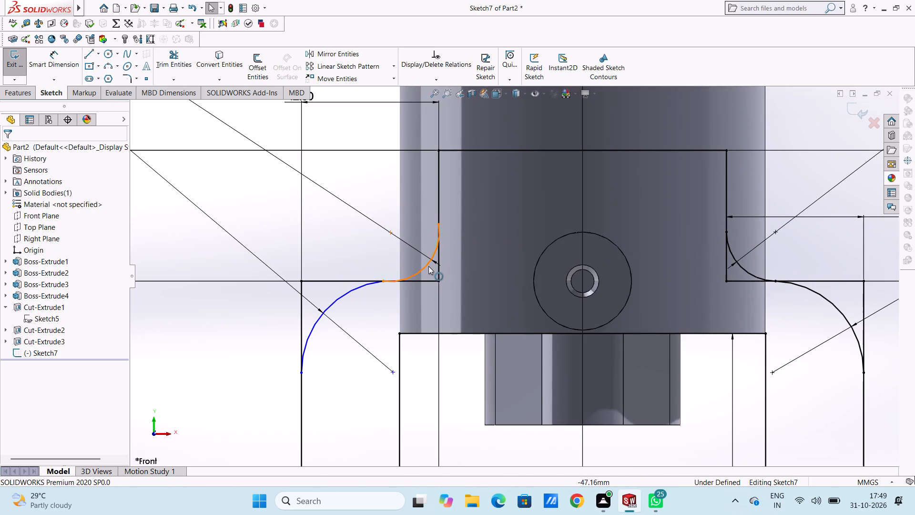
{"action": "left_click", "coordinate": [427, 266]}
{"action": "left_click", "coordinate": [438, 270], "text": "ctrl"}
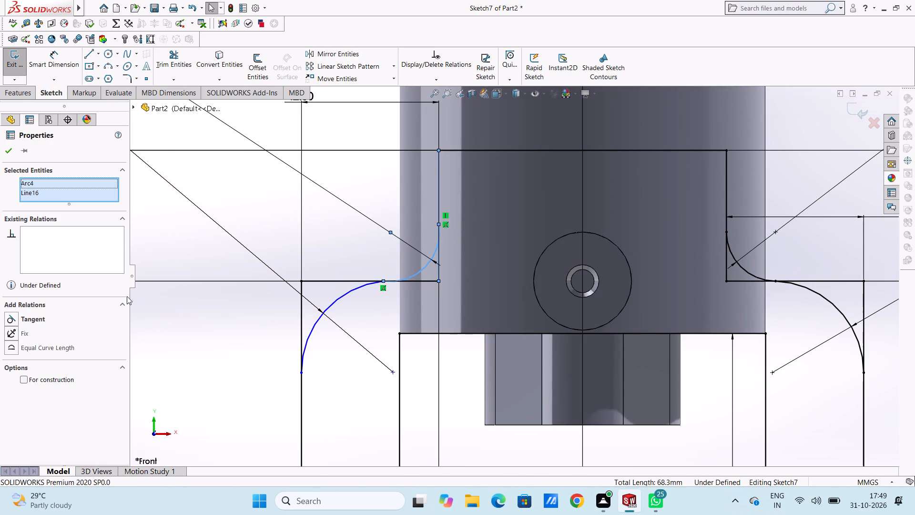
{"action": "left_click", "coordinate": [11, 320]}
{"action": "left_click", "coordinate": [271, 224]}
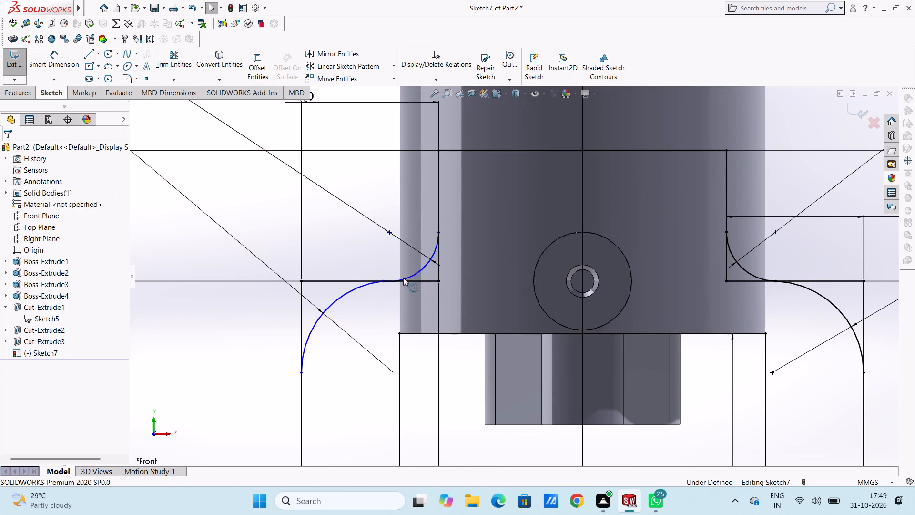
{"action": "left_click", "coordinate": [415, 273]}
{"action": "left_click", "coordinate": [414, 281], "text": "ctrl"}
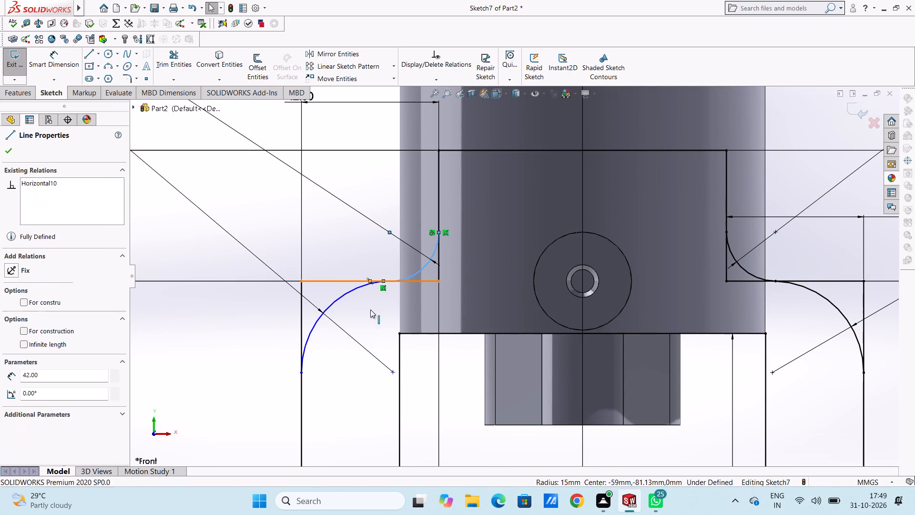
{"action": "left_click", "coordinate": [10, 315]}
{"action": "left_click", "coordinate": [261, 204]}
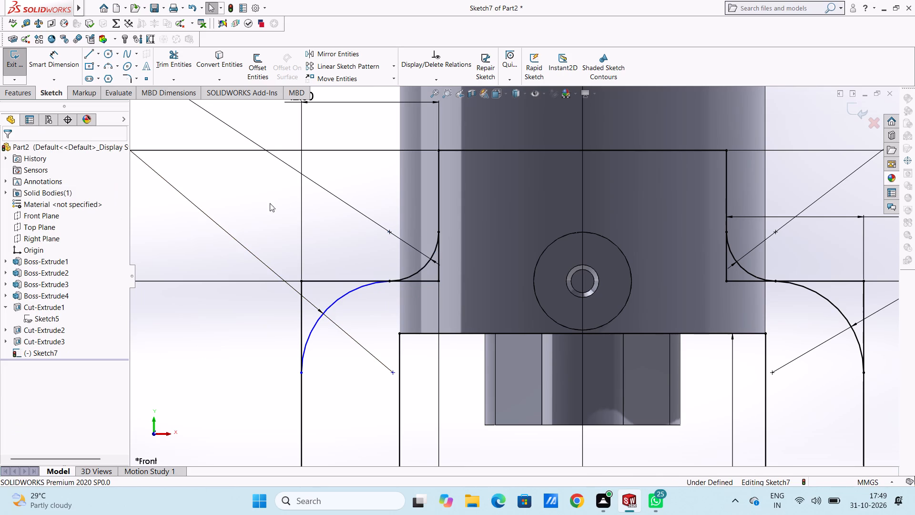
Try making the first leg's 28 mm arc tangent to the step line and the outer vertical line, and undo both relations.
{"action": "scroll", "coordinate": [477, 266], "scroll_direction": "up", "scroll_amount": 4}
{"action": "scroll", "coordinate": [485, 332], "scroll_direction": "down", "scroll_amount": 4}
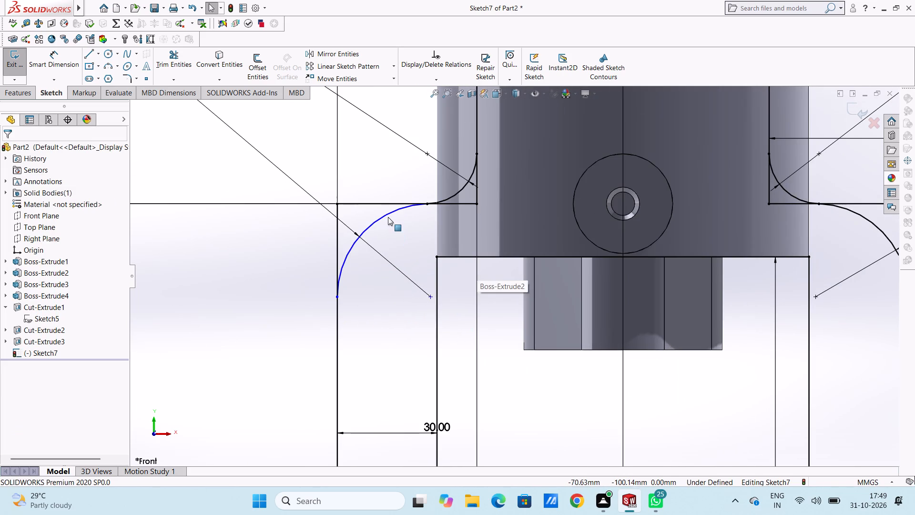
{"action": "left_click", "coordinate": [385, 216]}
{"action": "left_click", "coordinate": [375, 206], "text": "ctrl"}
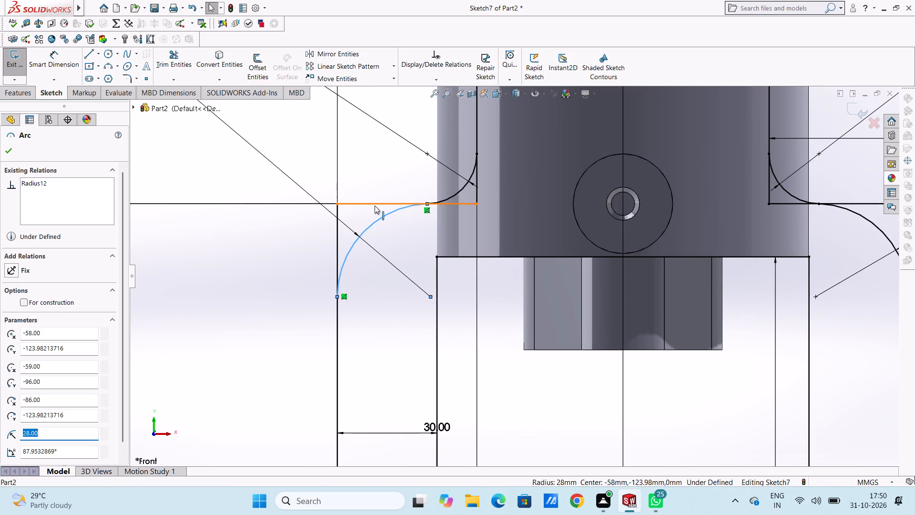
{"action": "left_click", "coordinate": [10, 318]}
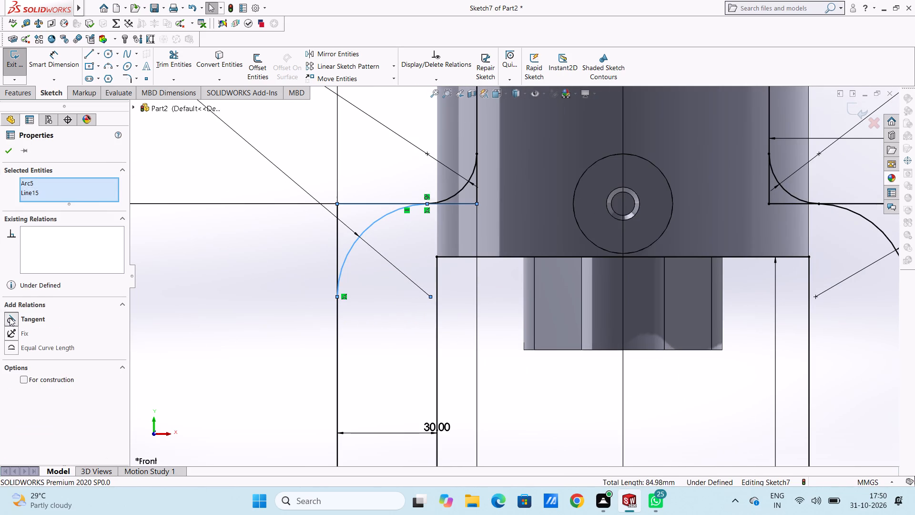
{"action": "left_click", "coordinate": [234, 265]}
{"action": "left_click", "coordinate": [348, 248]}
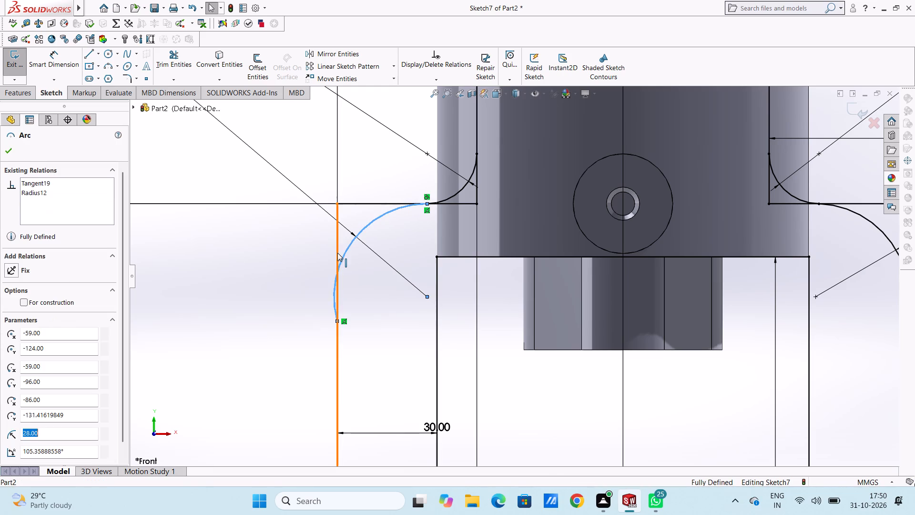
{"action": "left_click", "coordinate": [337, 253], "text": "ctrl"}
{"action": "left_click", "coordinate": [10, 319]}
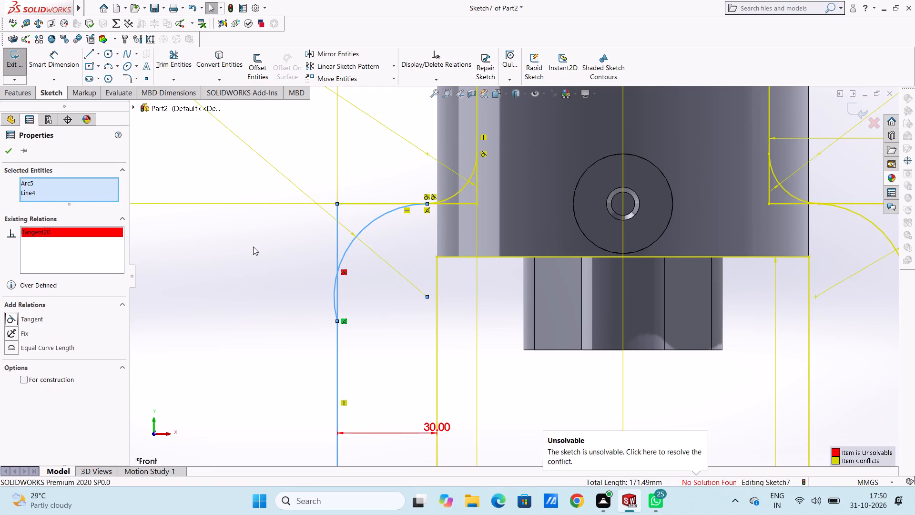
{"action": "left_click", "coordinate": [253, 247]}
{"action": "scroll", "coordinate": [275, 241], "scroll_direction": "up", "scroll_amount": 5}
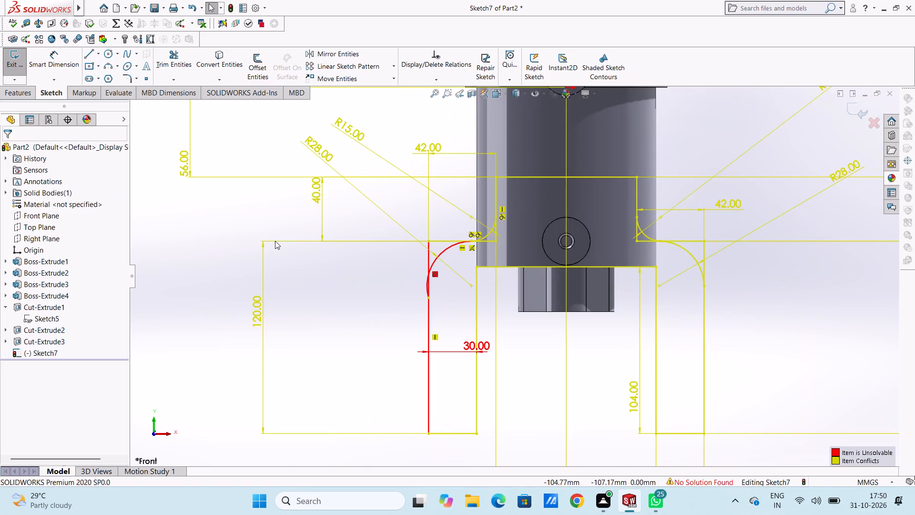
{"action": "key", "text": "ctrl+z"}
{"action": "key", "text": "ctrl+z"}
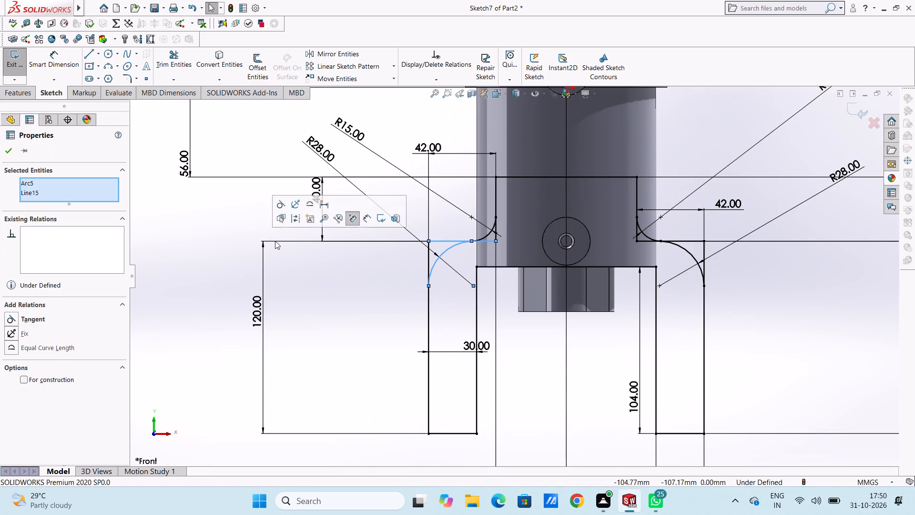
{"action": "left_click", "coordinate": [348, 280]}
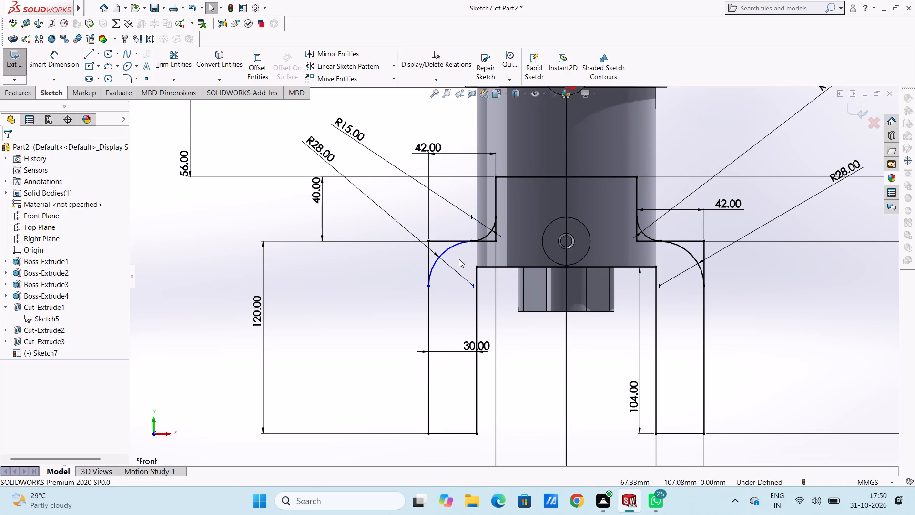
Make the first leg's 28 mm arc tangent to the leg's outer vertical line.
{"action": "scroll", "coordinate": [459, 259], "scroll_direction": "down", "scroll_amount": 3}
{"action": "left_click", "coordinate": [429, 267]}
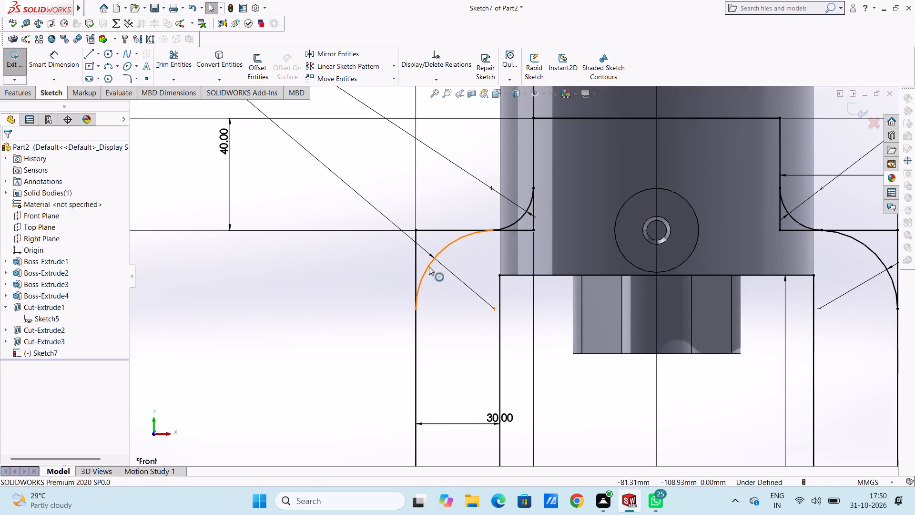
{"action": "left_click", "coordinate": [416, 276], "text": "ctrl"}
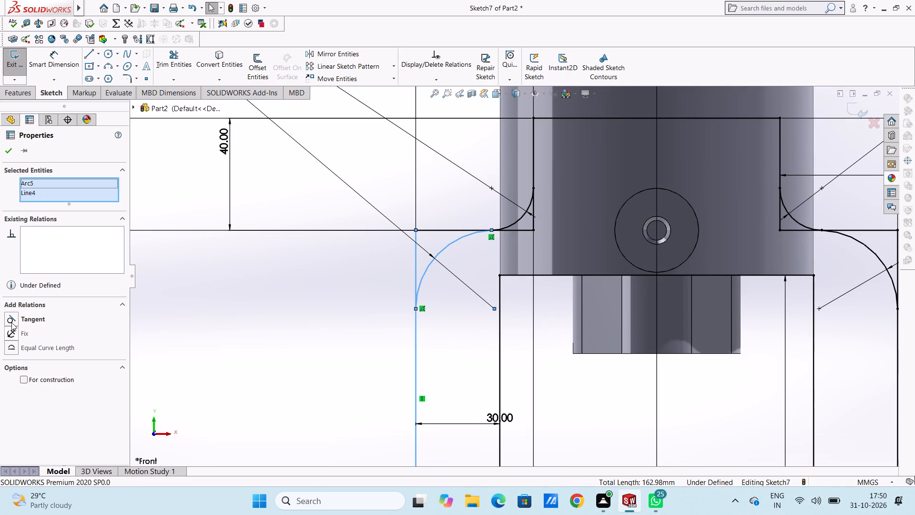
{"action": "left_click", "coordinate": [10, 321]}
{"action": "left_click", "coordinate": [193, 298]}
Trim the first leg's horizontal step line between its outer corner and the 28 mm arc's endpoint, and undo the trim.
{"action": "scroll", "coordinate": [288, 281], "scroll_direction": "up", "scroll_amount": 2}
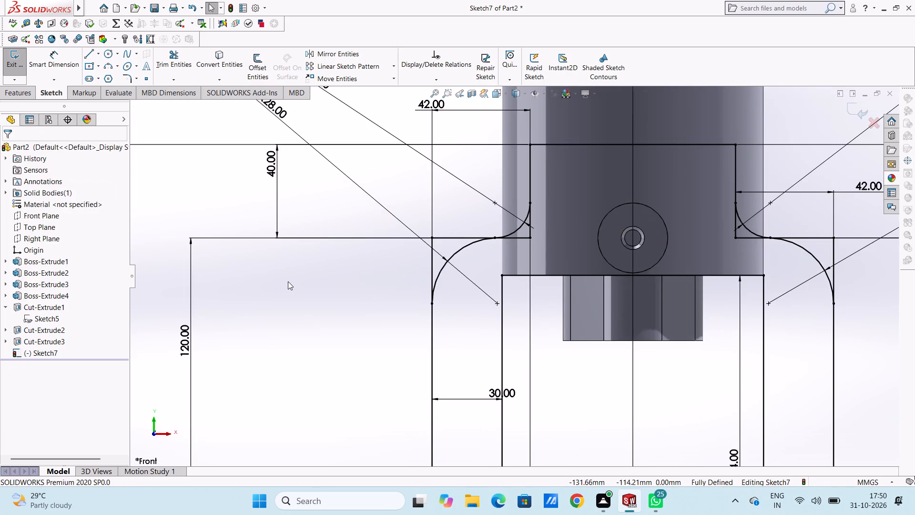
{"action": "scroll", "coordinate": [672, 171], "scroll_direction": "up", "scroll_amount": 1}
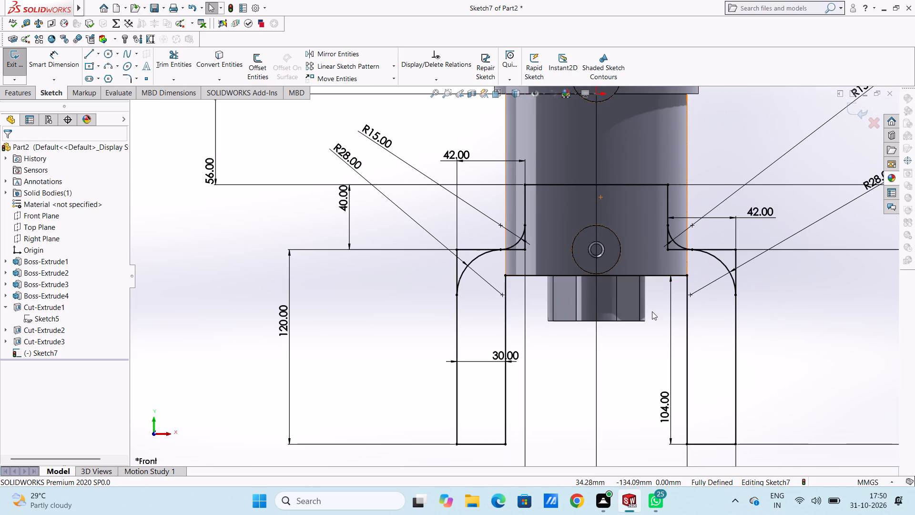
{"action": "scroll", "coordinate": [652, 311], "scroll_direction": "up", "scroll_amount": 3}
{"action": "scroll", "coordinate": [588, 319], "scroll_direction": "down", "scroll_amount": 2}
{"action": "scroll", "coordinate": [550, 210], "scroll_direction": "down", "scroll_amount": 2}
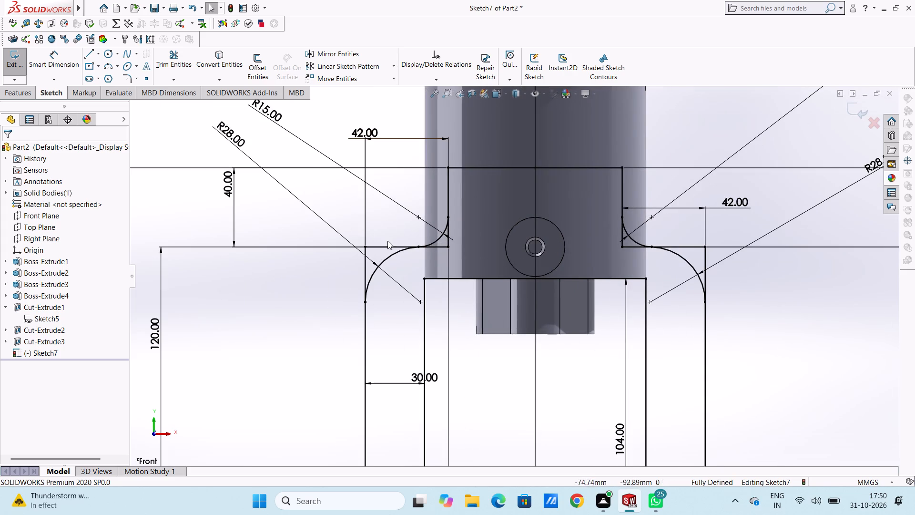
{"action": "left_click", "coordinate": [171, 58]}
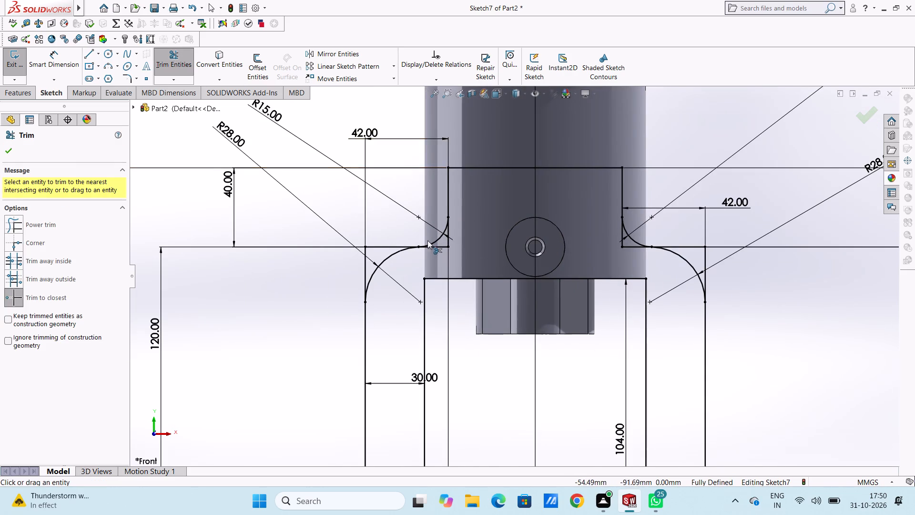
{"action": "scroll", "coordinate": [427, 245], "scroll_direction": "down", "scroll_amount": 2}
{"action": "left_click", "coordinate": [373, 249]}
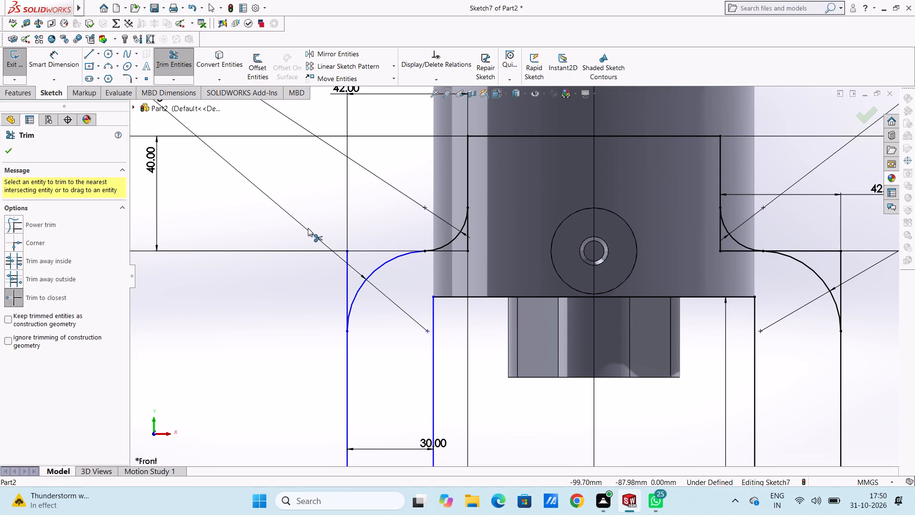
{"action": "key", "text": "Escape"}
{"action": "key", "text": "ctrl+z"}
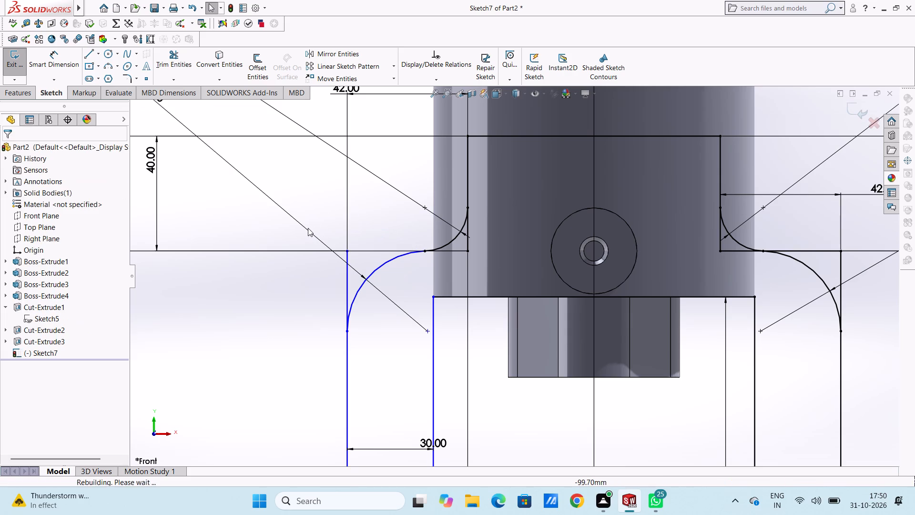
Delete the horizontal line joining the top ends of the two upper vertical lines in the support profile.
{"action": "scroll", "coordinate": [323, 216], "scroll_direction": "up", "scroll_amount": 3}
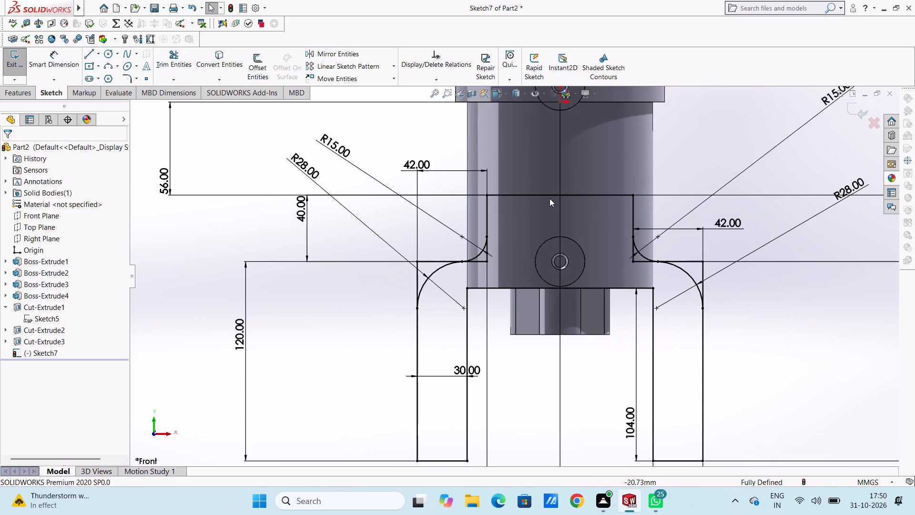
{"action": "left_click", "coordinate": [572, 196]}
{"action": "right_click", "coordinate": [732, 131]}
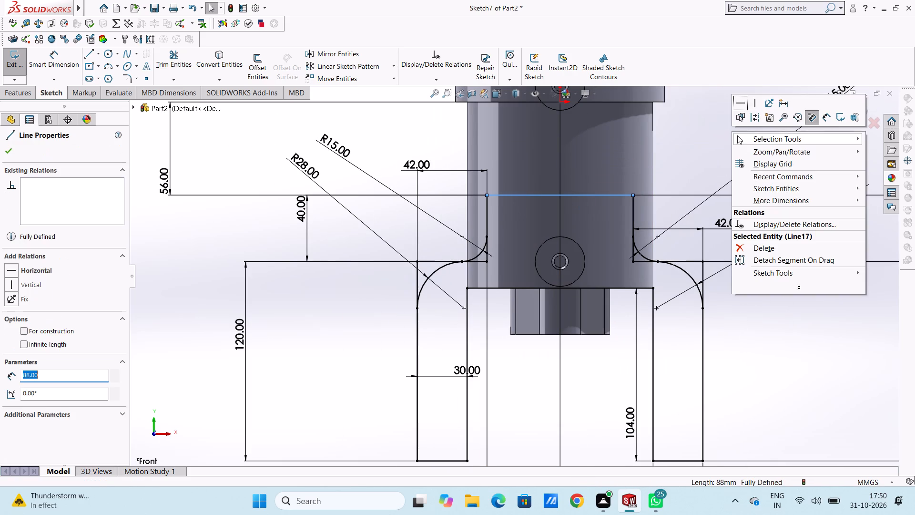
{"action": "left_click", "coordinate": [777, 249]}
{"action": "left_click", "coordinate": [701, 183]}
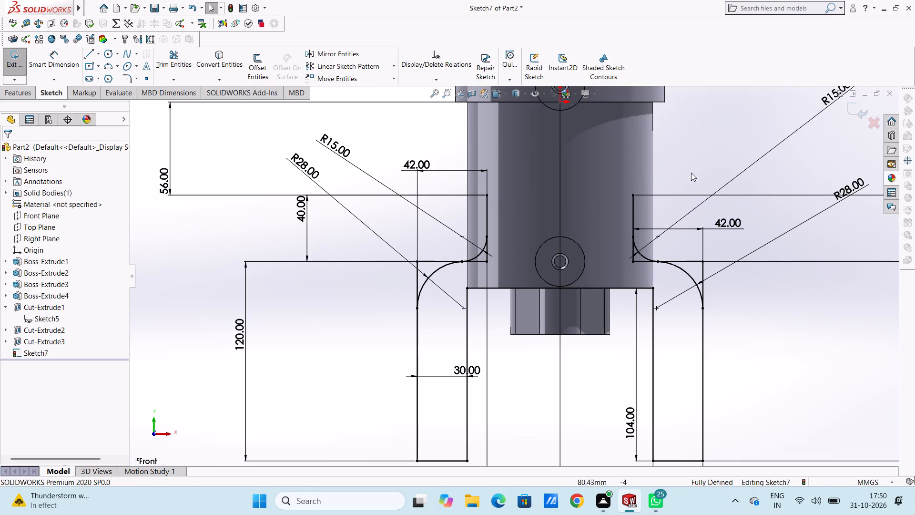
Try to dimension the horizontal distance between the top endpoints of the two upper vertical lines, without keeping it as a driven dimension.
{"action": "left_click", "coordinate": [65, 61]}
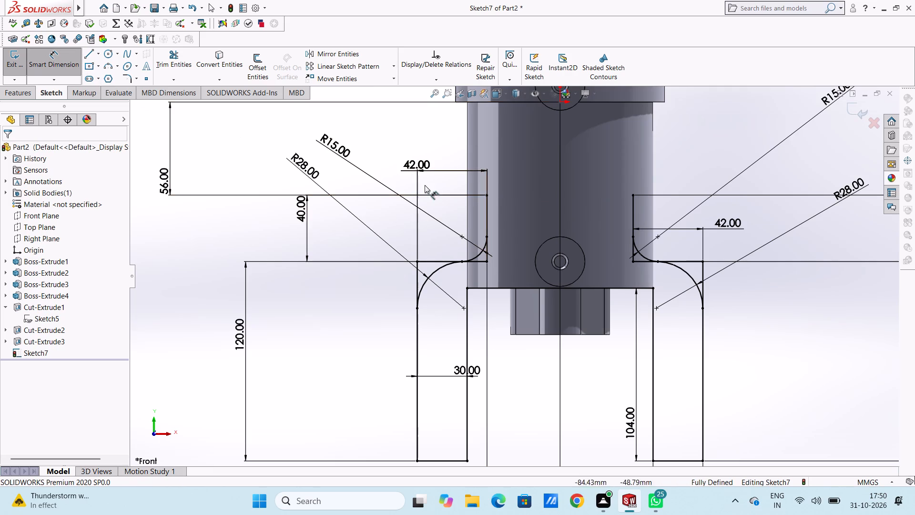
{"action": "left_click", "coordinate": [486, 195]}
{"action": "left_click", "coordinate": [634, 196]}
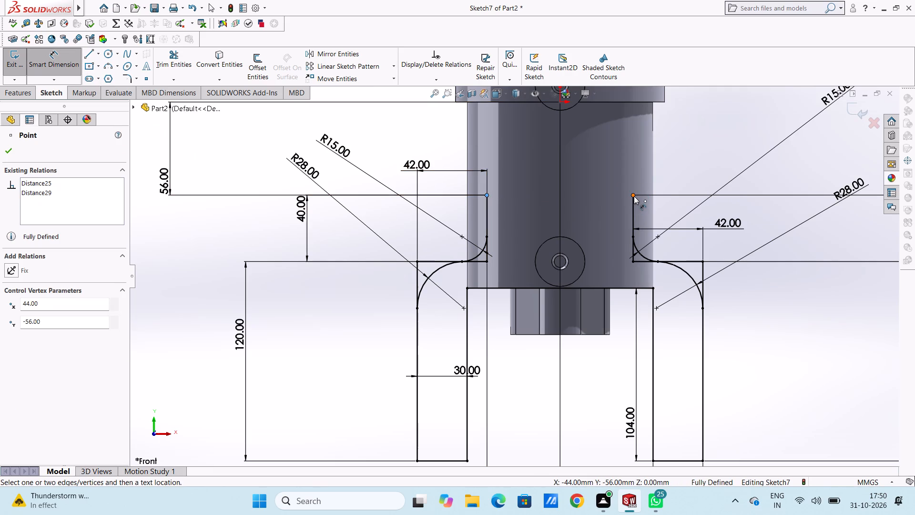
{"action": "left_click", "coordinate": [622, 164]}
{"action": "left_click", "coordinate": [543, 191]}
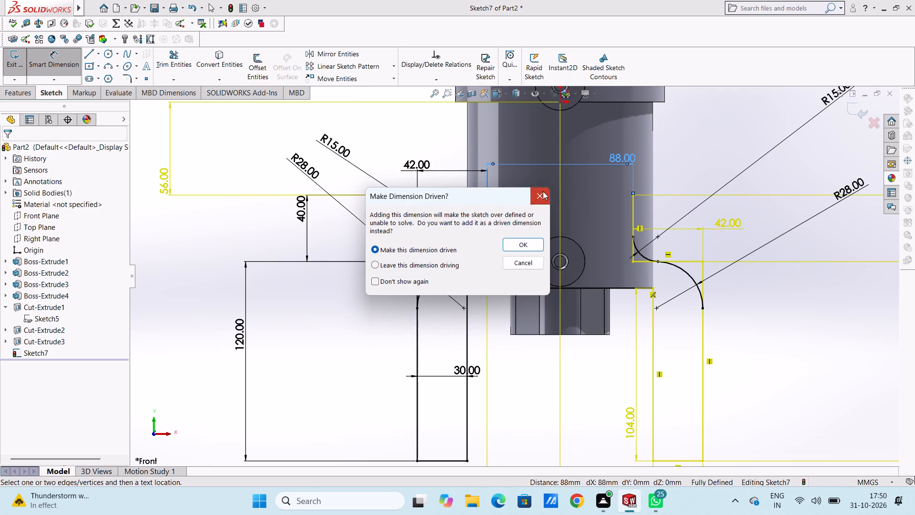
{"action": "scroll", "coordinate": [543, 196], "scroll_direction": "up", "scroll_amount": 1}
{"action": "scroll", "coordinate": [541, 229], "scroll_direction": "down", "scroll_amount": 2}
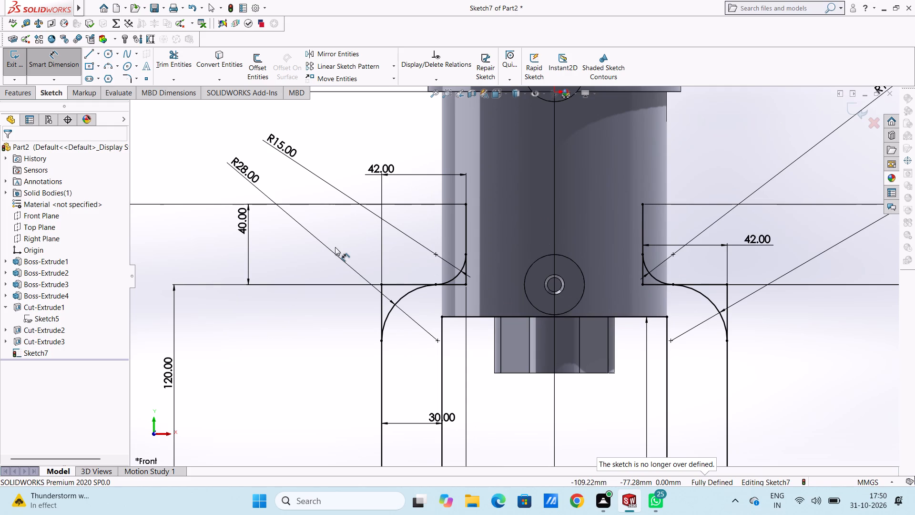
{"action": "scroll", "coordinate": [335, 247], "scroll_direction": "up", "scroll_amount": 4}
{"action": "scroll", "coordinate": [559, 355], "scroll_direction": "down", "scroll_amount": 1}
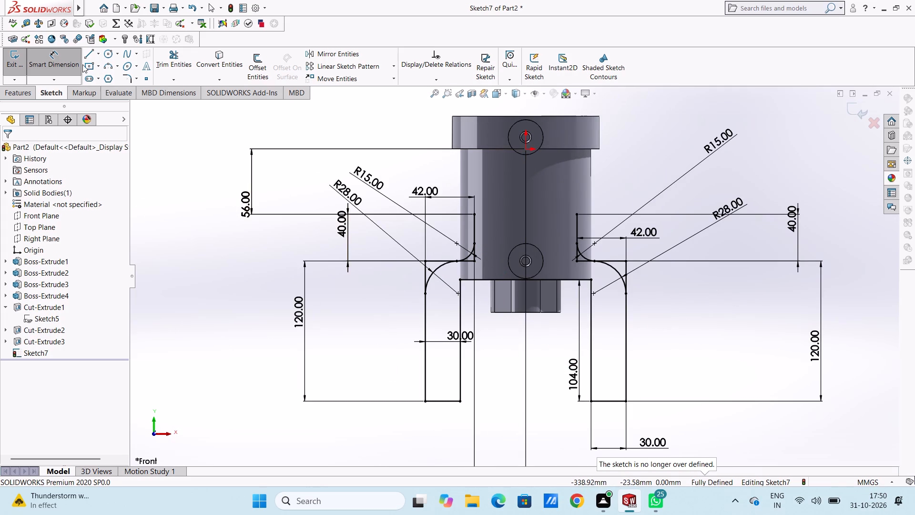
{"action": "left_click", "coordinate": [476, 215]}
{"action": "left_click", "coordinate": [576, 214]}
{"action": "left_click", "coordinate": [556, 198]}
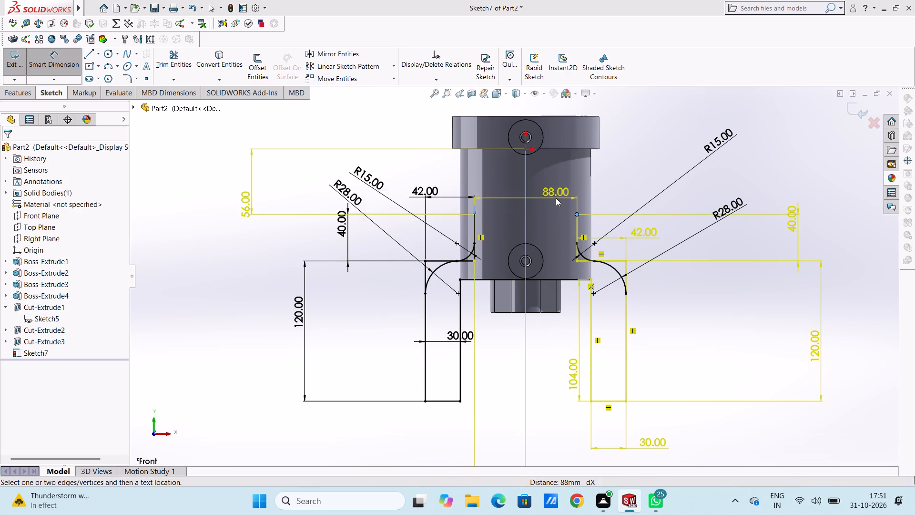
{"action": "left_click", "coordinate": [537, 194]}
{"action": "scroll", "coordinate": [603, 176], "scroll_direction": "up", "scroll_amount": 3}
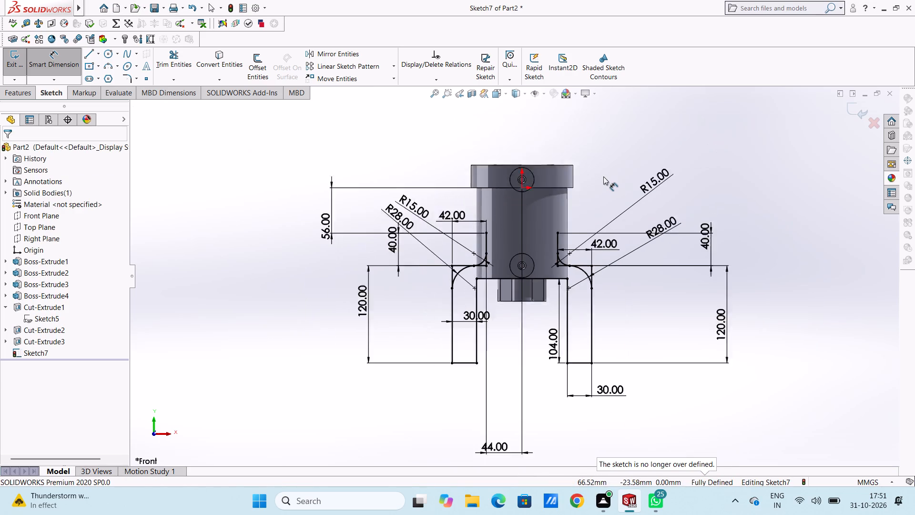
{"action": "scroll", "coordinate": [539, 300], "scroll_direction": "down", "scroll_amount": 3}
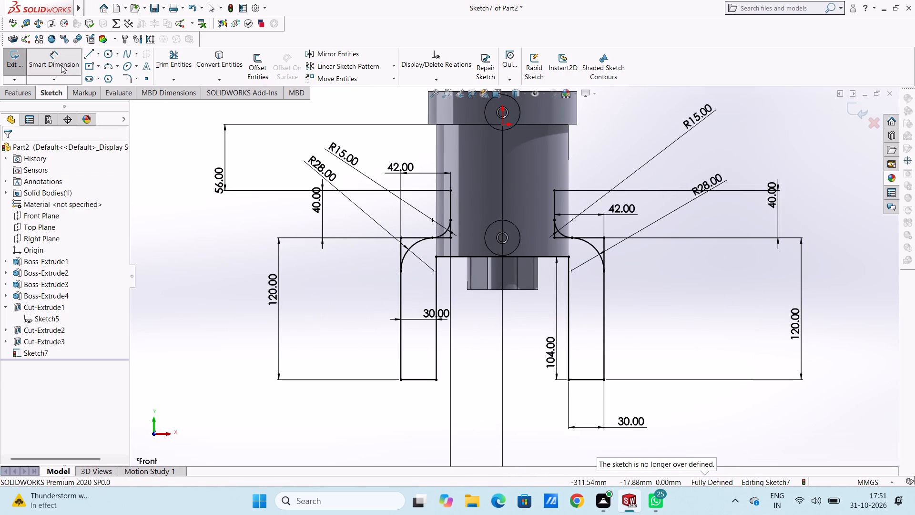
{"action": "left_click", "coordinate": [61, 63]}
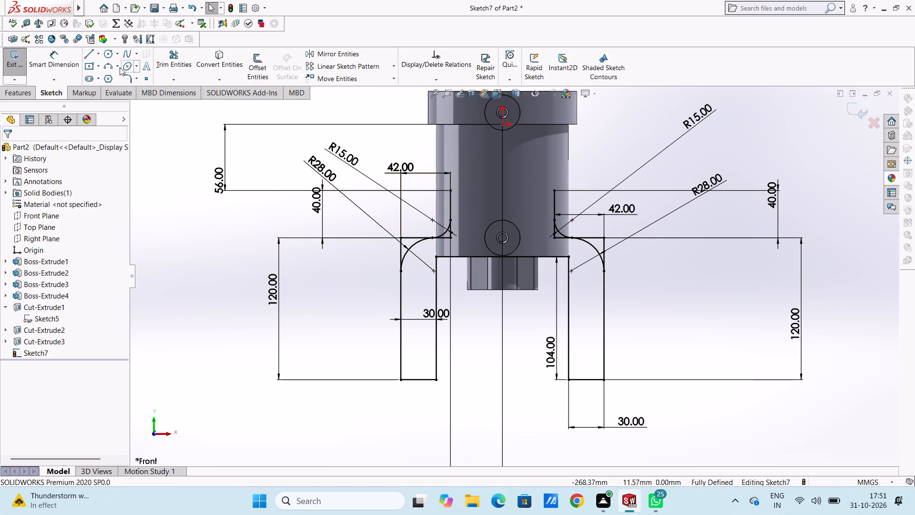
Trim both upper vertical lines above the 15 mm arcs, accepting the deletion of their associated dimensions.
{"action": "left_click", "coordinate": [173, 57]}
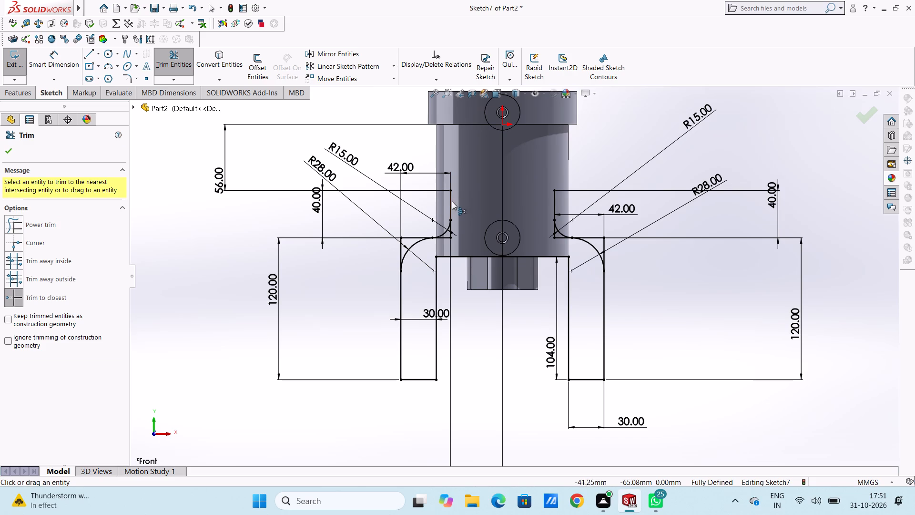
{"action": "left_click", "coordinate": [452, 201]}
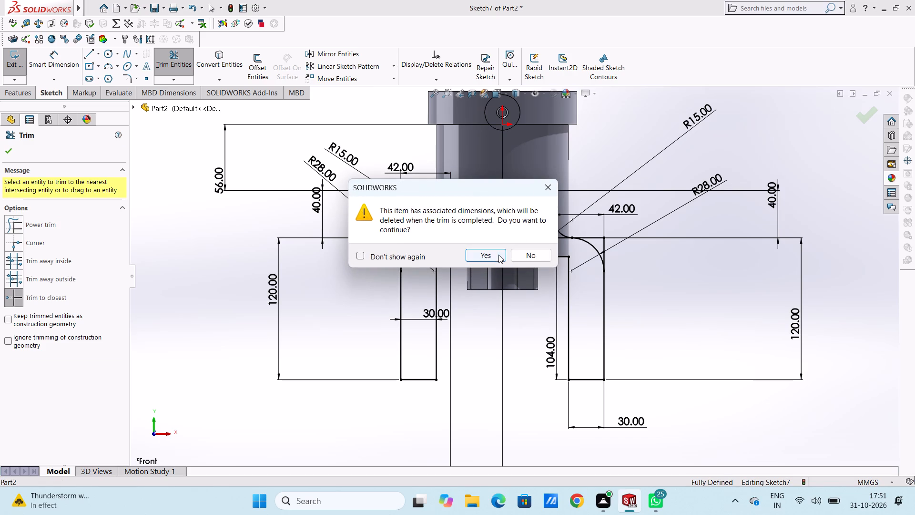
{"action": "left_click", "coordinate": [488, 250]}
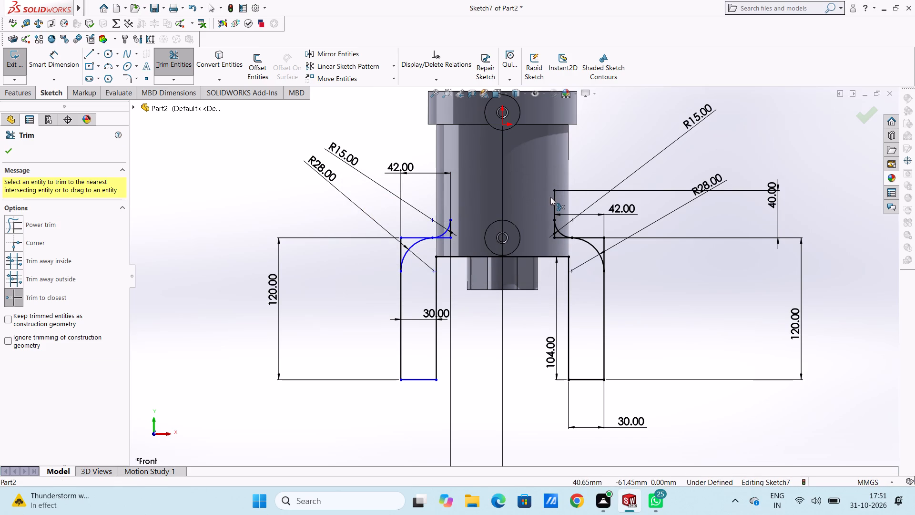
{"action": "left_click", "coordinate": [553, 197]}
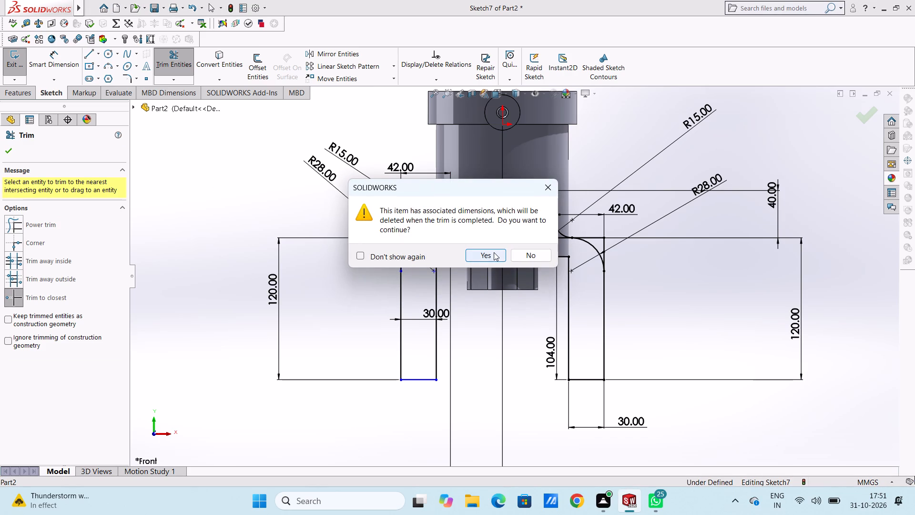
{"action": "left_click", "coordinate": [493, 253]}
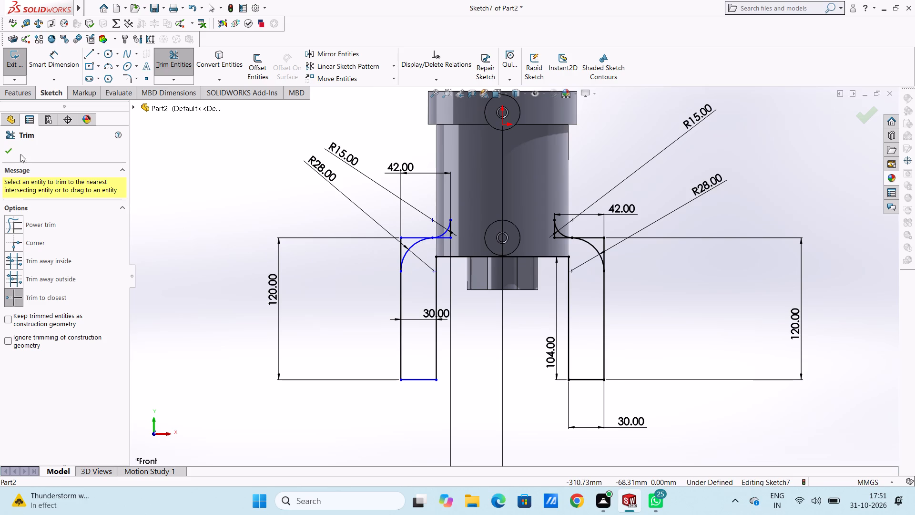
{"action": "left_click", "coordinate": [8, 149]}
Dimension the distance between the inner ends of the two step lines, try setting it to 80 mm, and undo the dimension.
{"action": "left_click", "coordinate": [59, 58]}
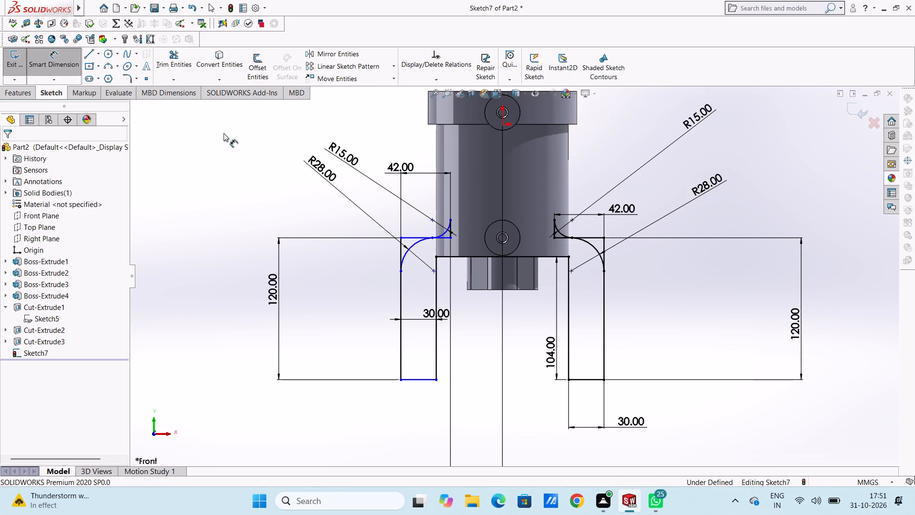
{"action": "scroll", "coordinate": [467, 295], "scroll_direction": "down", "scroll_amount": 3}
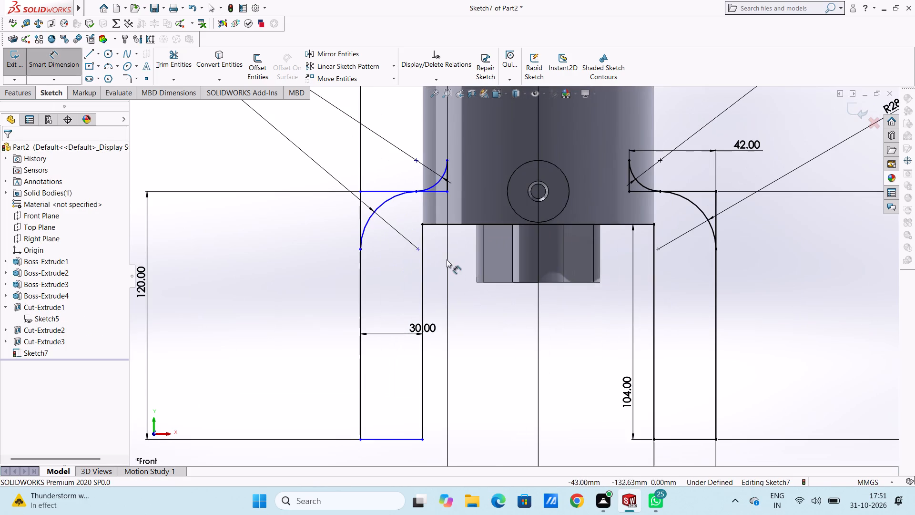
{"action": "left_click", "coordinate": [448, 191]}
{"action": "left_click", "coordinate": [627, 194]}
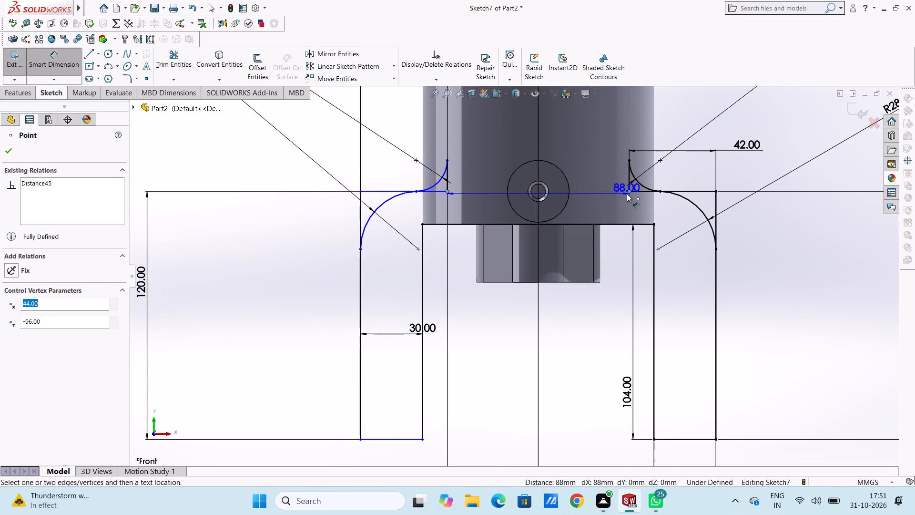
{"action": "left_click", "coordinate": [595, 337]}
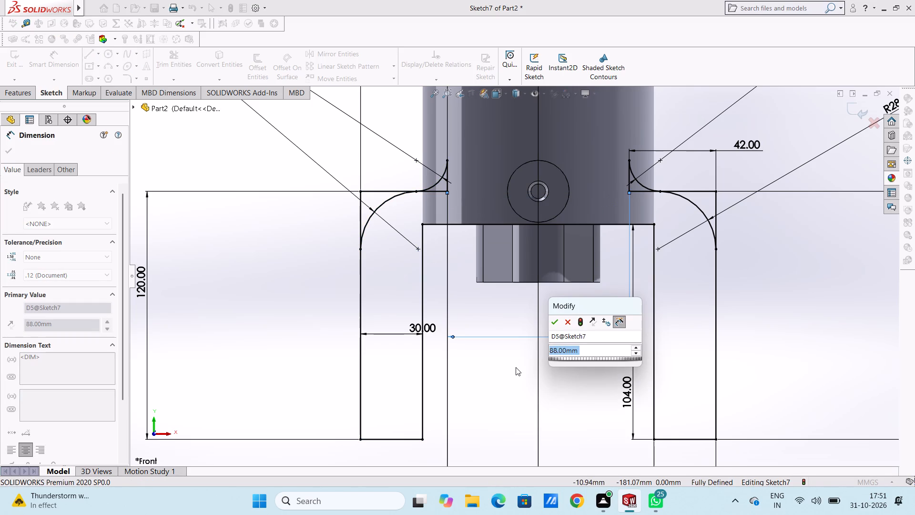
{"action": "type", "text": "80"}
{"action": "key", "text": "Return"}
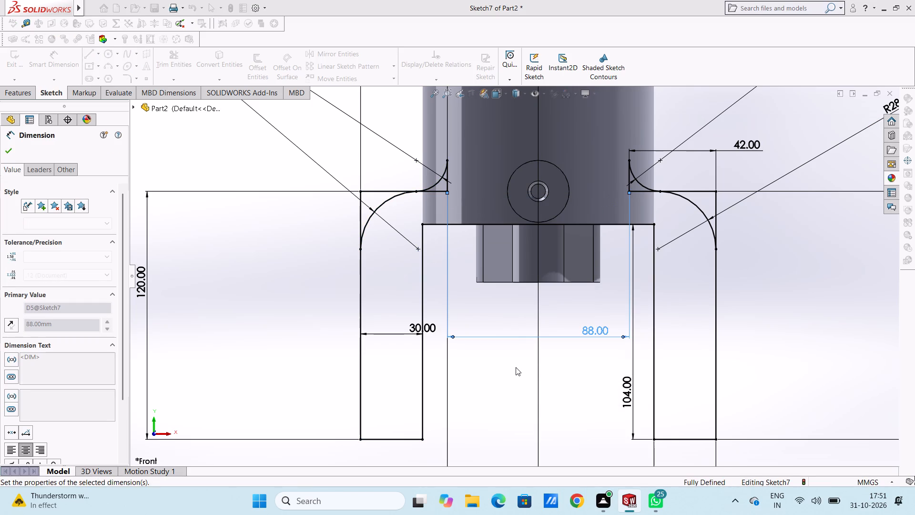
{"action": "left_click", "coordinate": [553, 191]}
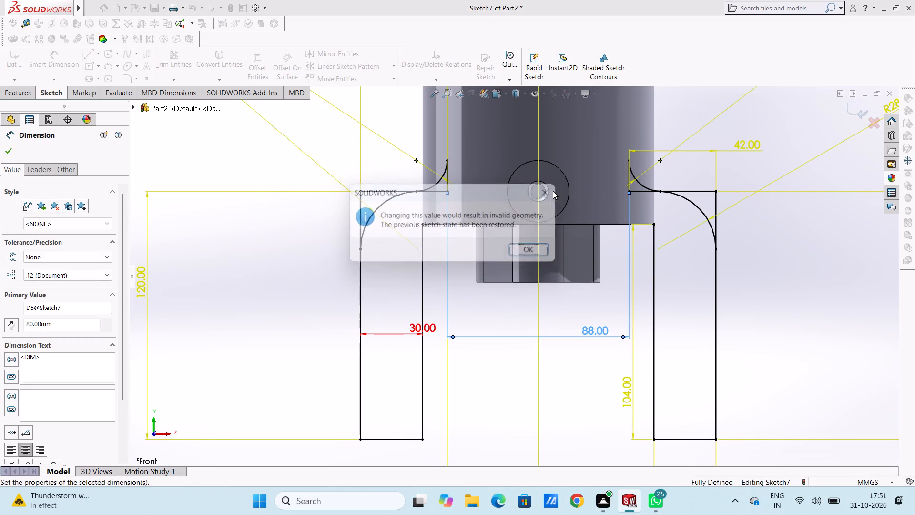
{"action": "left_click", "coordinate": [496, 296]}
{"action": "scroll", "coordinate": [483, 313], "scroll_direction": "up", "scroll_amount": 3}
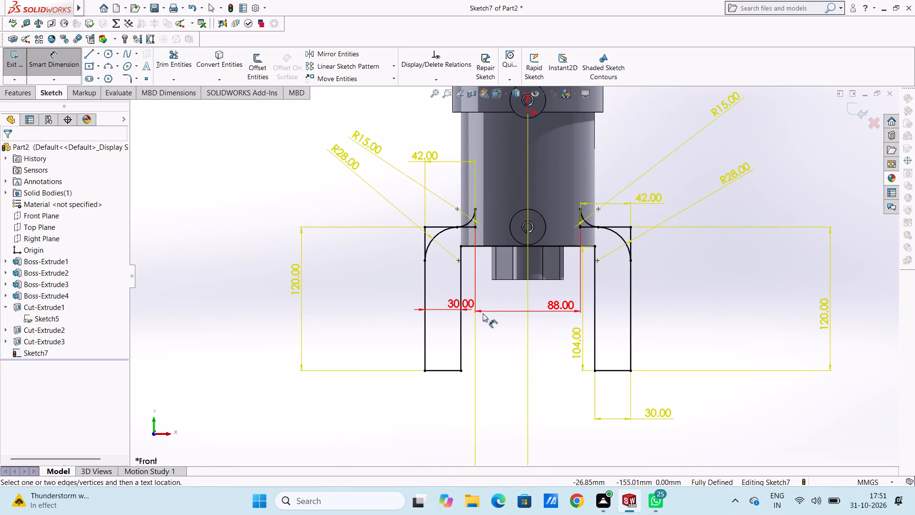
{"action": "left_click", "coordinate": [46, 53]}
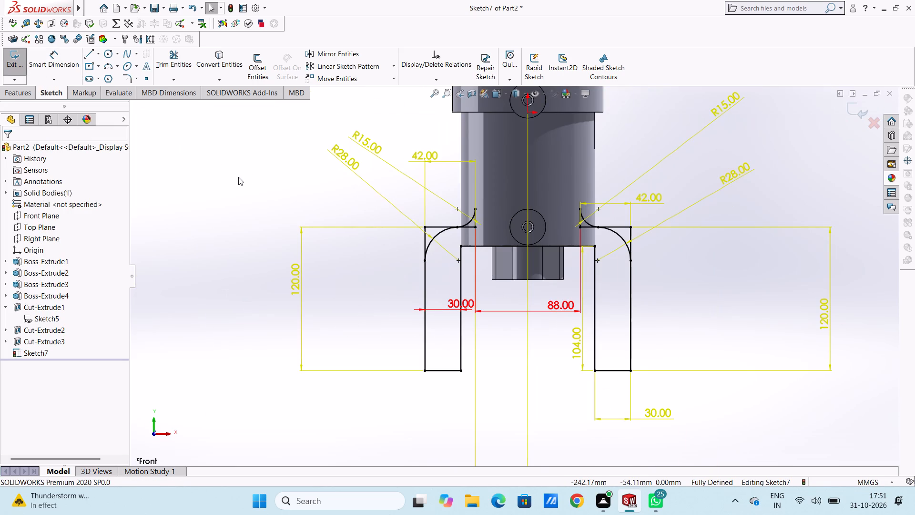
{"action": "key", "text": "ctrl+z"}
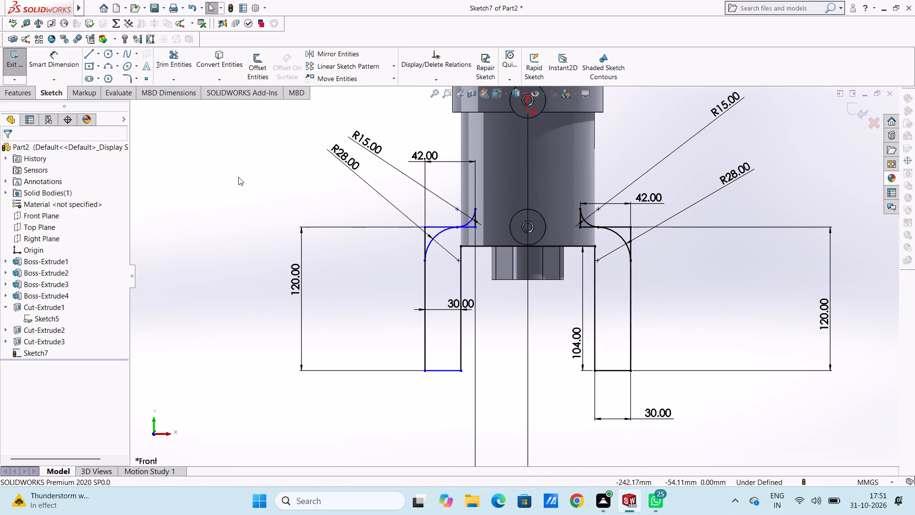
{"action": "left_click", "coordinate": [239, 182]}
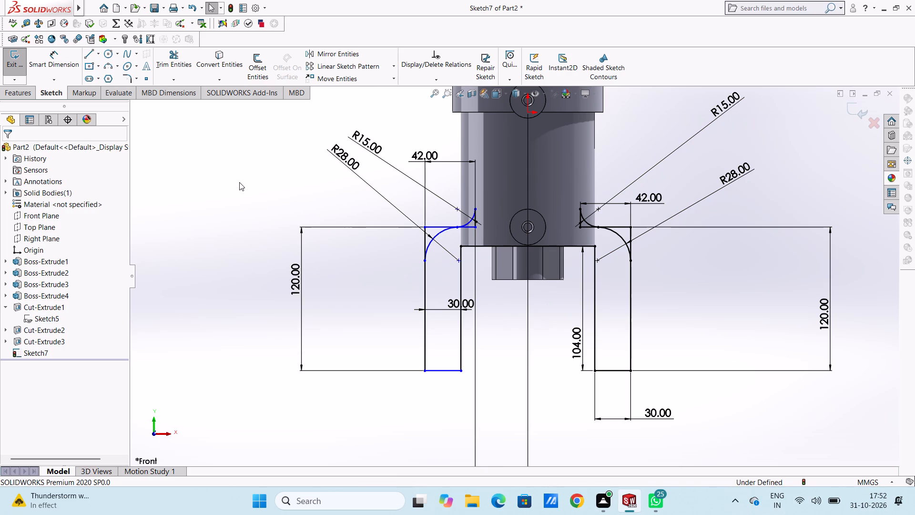
Undo back through the trims and the top-line deletion until the first leg's 15 mm and 28 mm arcs are removed.
{"action": "key", "text": "ctrl+z"}
{"action": "key", "text": "ctrl+z"}
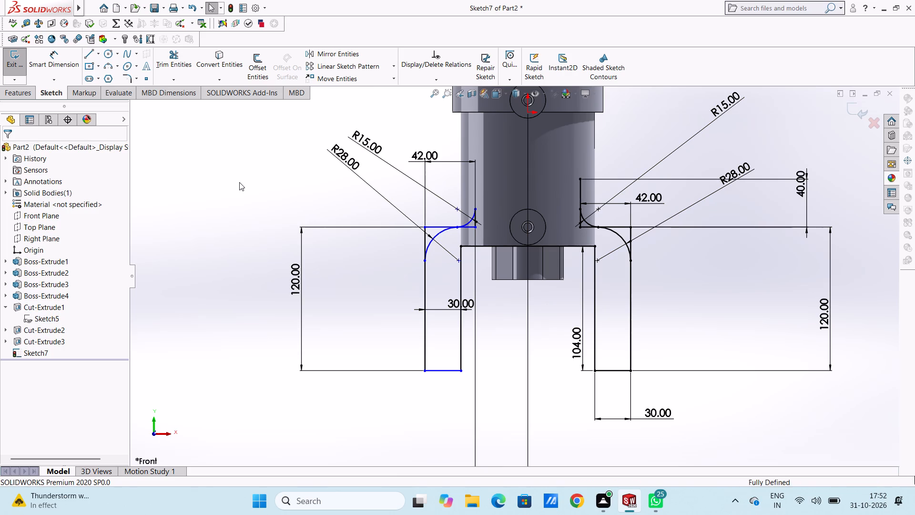
{"action": "key", "text": "ctrl+z"}
{"action": "key", "text": "ctrl+z"}
{"action": "key", "text": "ctrl+z"}
{"action": "key", "text": "ctrl+z"}
{"action": "key", "text": "ctrl+z"}
{"action": "key", "text": "ctrl+z"}
{"action": "key", "text": "ctrl+z"}
{"action": "key", "text": "ctrl+z"}
{"action": "key", "text": "ctrl+z"}
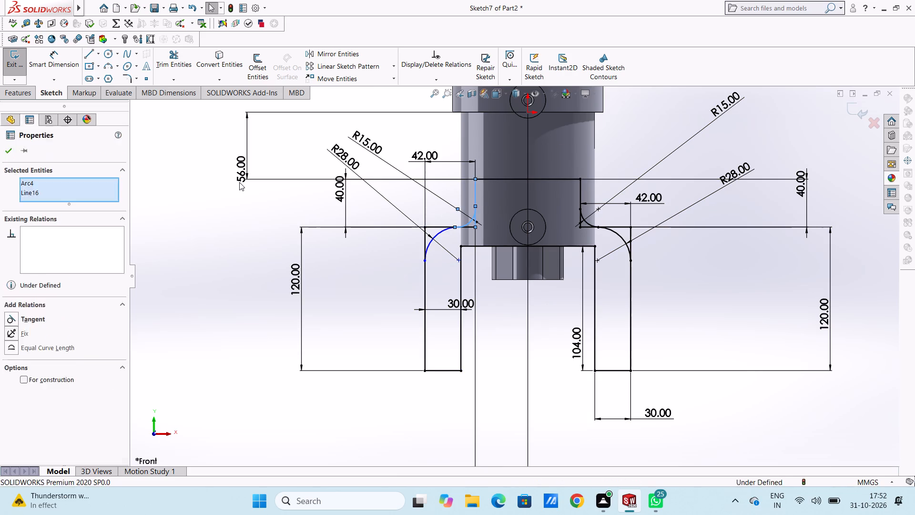
{"action": "key", "text": "ctrl+z"}
{"action": "key", "text": "ctrl+z"}
{"action": "key", "text": "ctrl+z"}
{"action": "key", "text": "ctrl+z"}
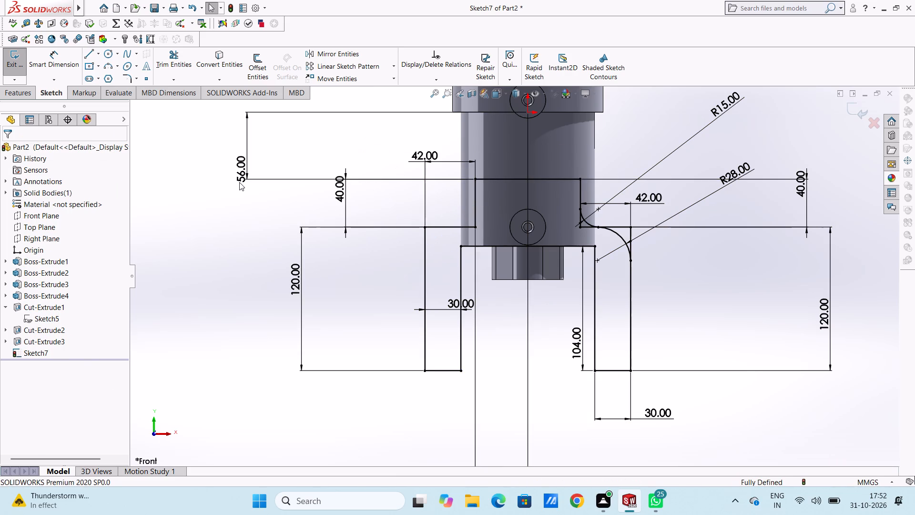
Continue undoing until the second leg's 15 mm and 28 mm arcs, with their radius dimensions and tangent relations, are removed.
{"action": "key", "text": "ctrl+z"}
{"action": "key", "text": "ctrl+z"}
{"action": "key", "text": "ctrl+z"}
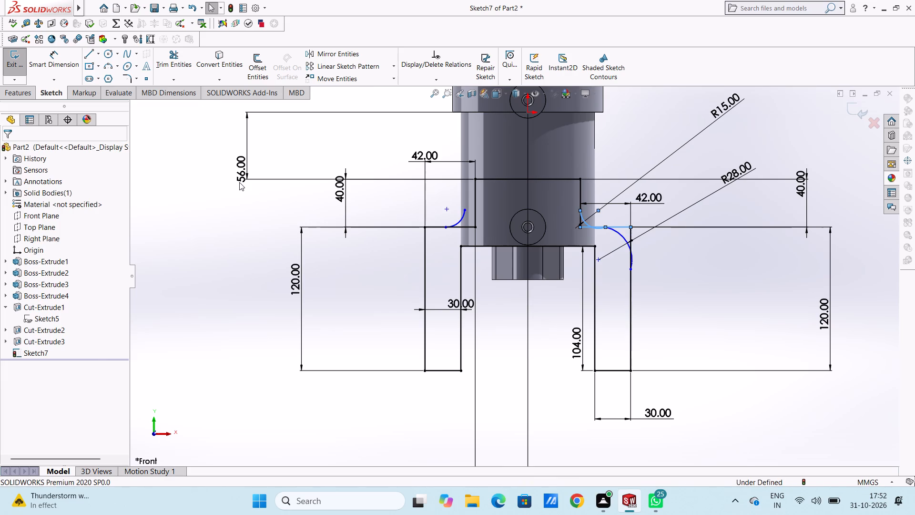
{"action": "key", "text": "ctrl+z"}
{"action": "key", "text": "ctrl+z"}
{"action": "key", "text": "ctrl+z"}
{"action": "key", "text": "ctrl+z"}
{"action": "key", "text": "ctrl+z"}
{"action": "key", "text": "ctrl+z"}
{"action": "key", "text": "ctrl+z"}
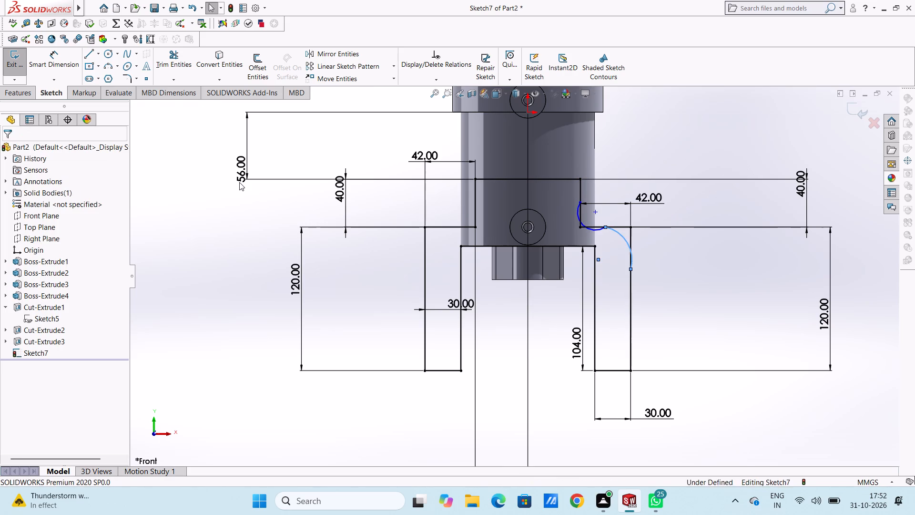
{"action": "key", "text": "ctrl+z"}
{"action": "key", "text": "ctrl+z"}
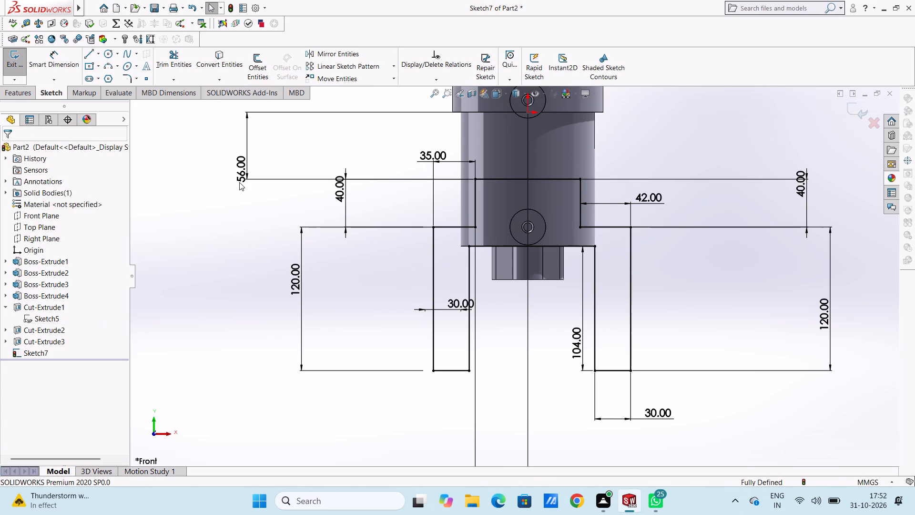
Undo further until the top connecting line and the second leg's 42 mm and upper 40 mm dimensions are removed.
{"action": "key", "text": "ctrl+z"}
{"action": "key", "text": "ctrl+z"}
{"action": "key", "text": "ctrl+z"}
{"action": "key", "text": "ctrl+z"}
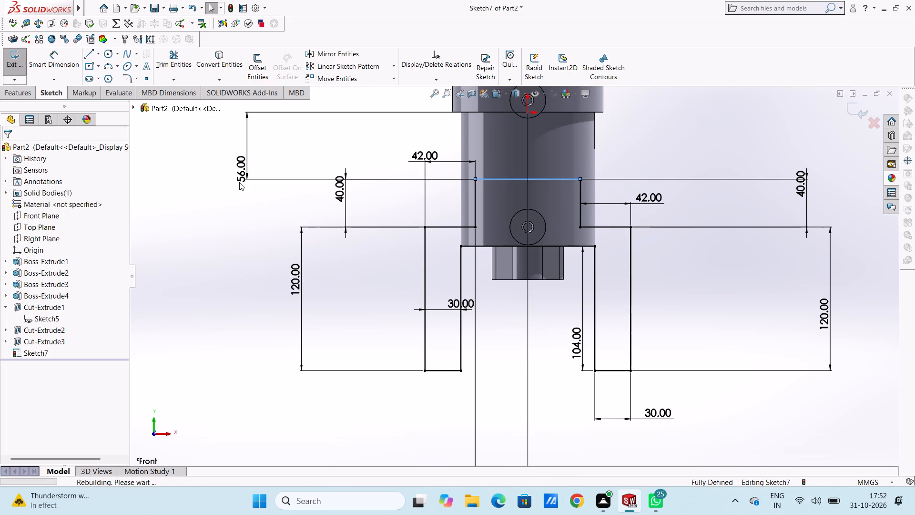
{"action": "key", "text": "ctrl+z"}
{"action": "key", "text": "ctrl+z"}
{"action": "key", "text": "ctrl+z"}
{"action": "key", "text": "ctrl+z"}
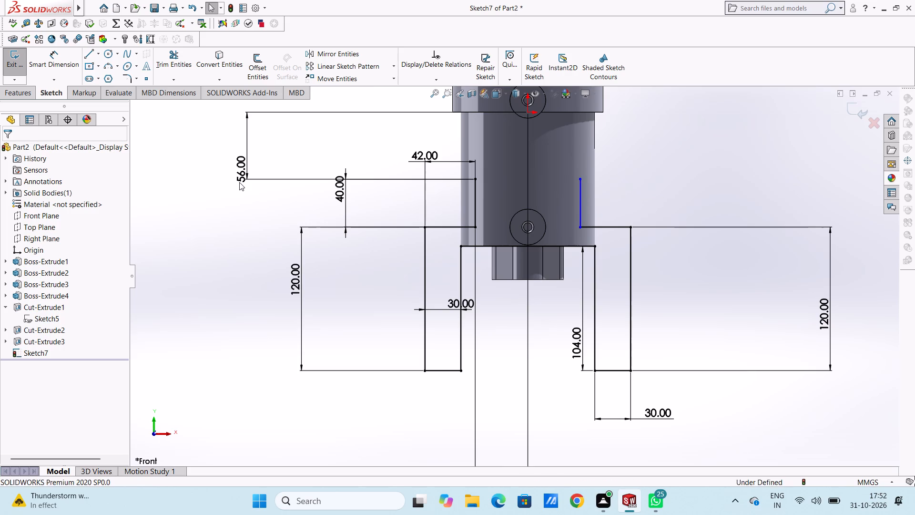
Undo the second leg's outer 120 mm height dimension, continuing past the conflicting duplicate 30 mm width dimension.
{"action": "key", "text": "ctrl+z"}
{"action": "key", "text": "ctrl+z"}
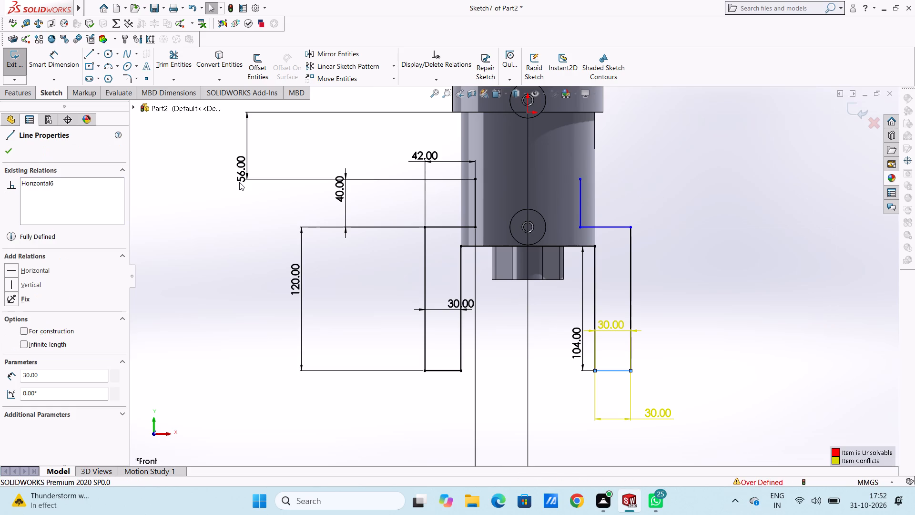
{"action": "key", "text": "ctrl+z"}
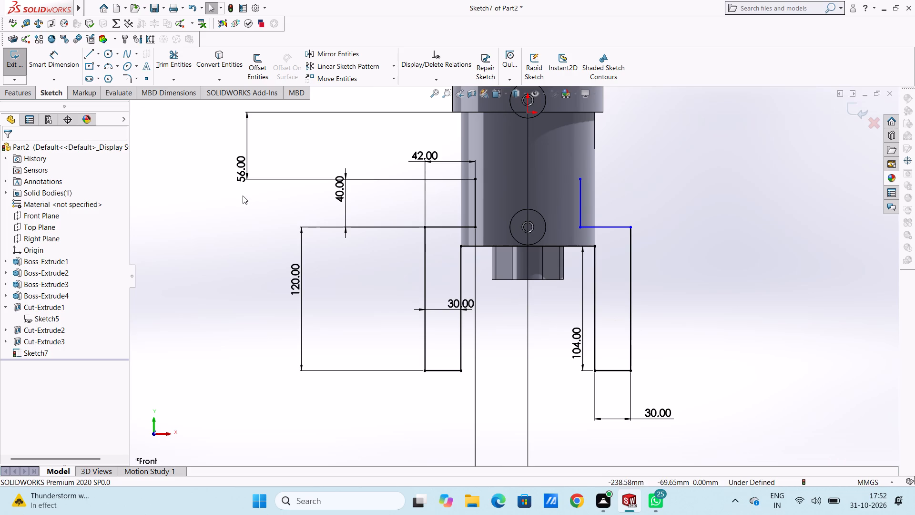
Dimension the second leg's outer vertical line at 120 mm.
{"action": "left_click", "coordinate": [62, 63]}
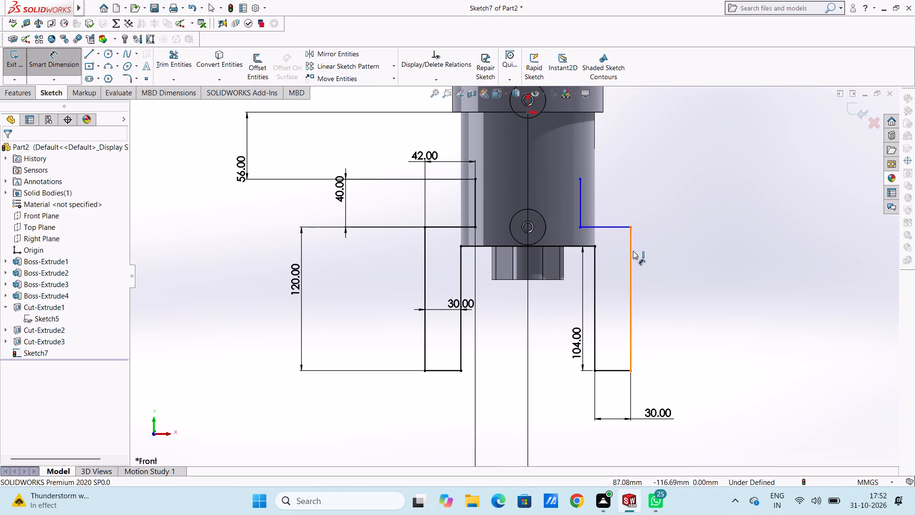
{"action": "left_click", "coordinate": [633, 251]}
{"action": "left_click", "coordinate": [801, 275]}
{"action": "left_click", "coordinate": [760, 268]}
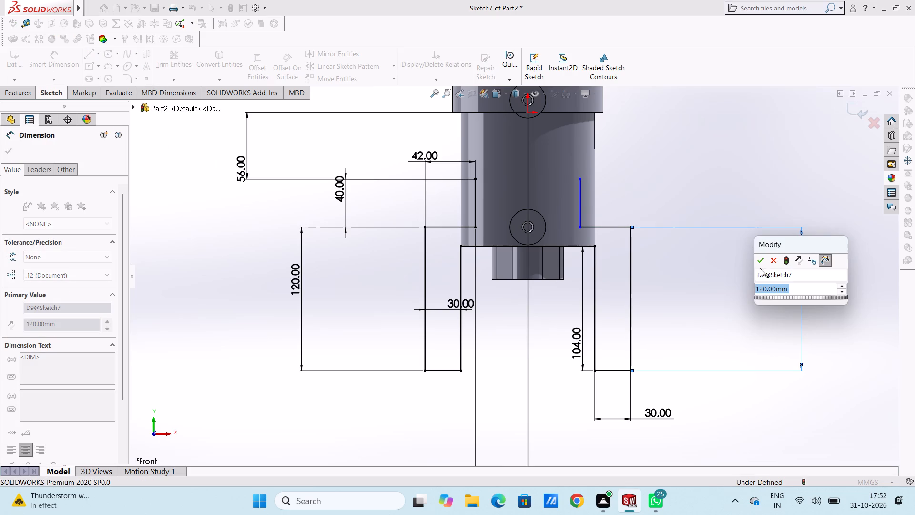
{"action": "left_click", "coordinate": [760, 262]}
{"action": "left_click", "coordinate": [710, 260]}
Dimension the second leg's horizontal step line and set it to 38 mm.
{"action": "left_click", "coordinate": [614, 225]}
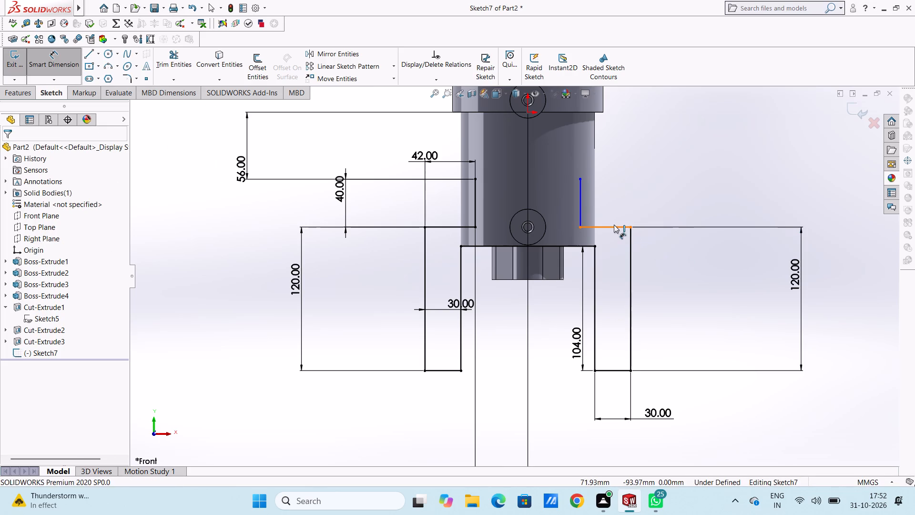
{"action": "left_click", "coordinate": [766, 135]}
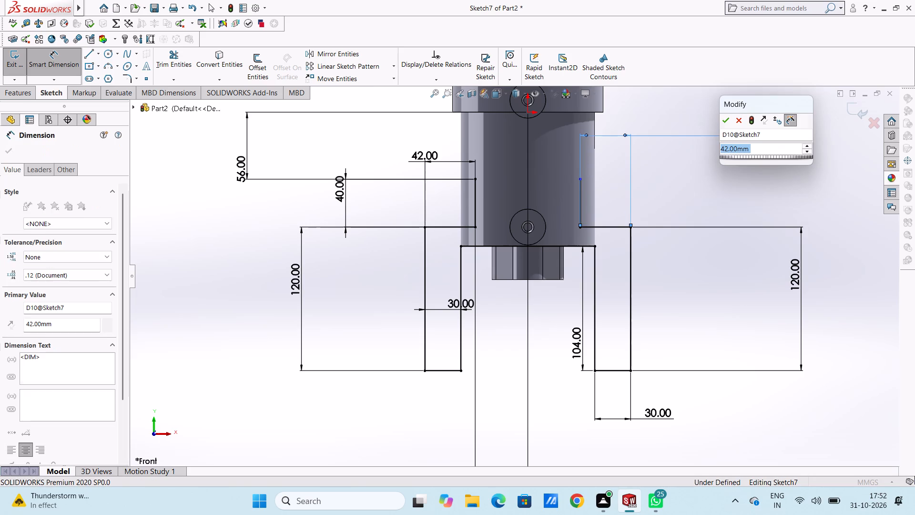
{"action": "type", "text": "38"}
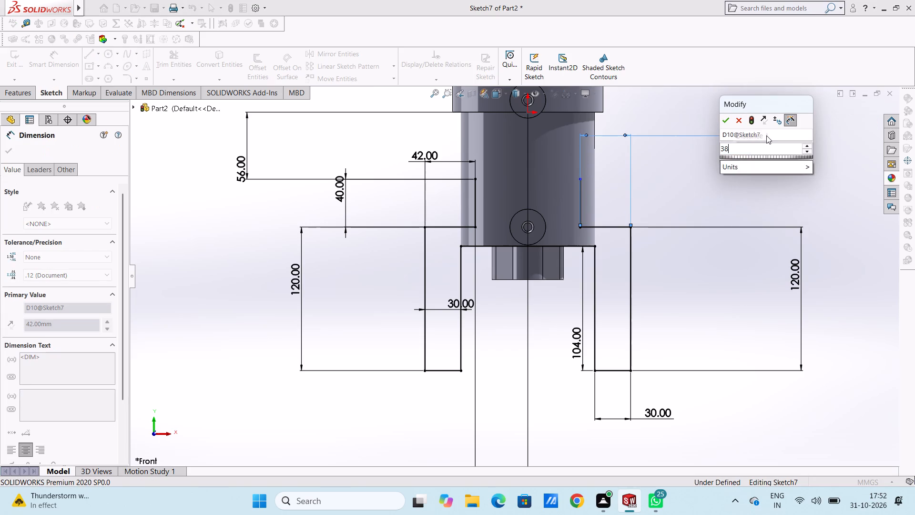
{"action": "key", "text": "Return"}
{"action": "left_click", "coordinate": [666, 194]}
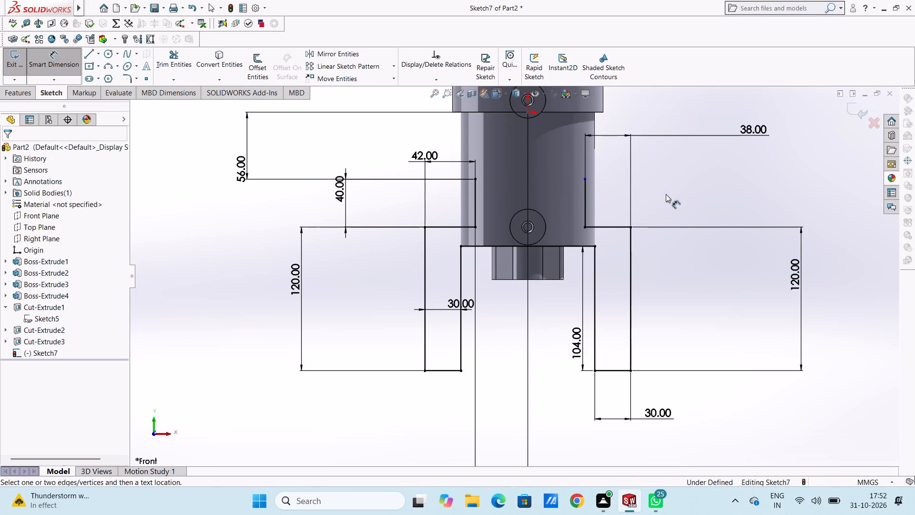
Dimension the upper vertical line above the second leg's step at 40 mm.
{"action": "left_click", "coordinate": [586, 185]}
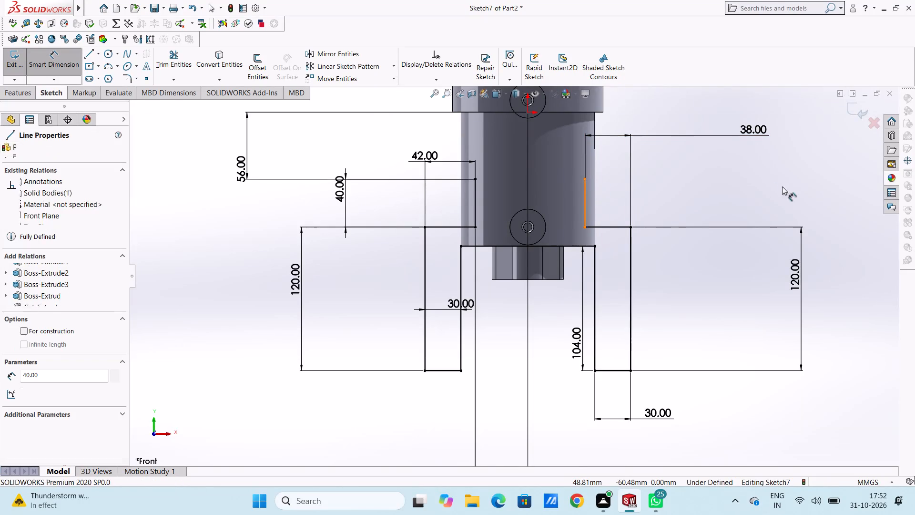
{"action": "left_click", "coordinate": [819, 185]}
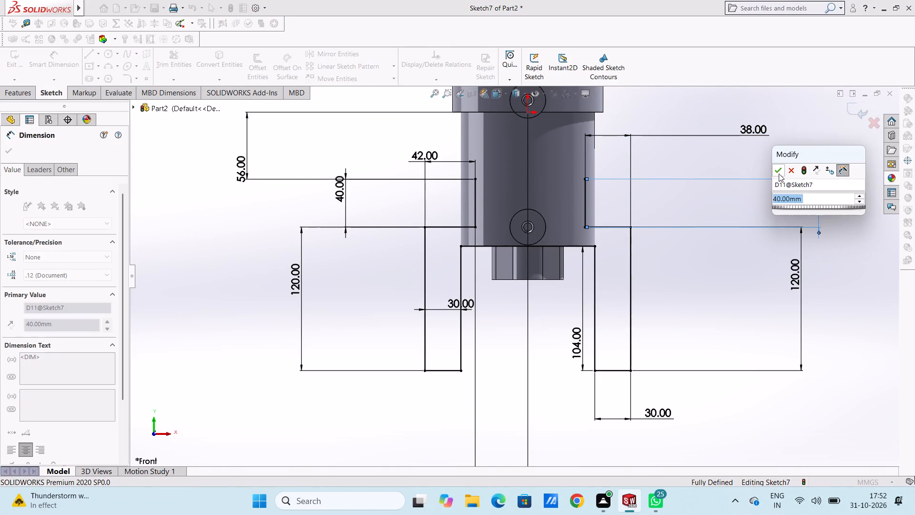
{"action": "left_click", "coordinate": [779, 174]}
{"action": "left_click", "coordinate": [736, 166]}
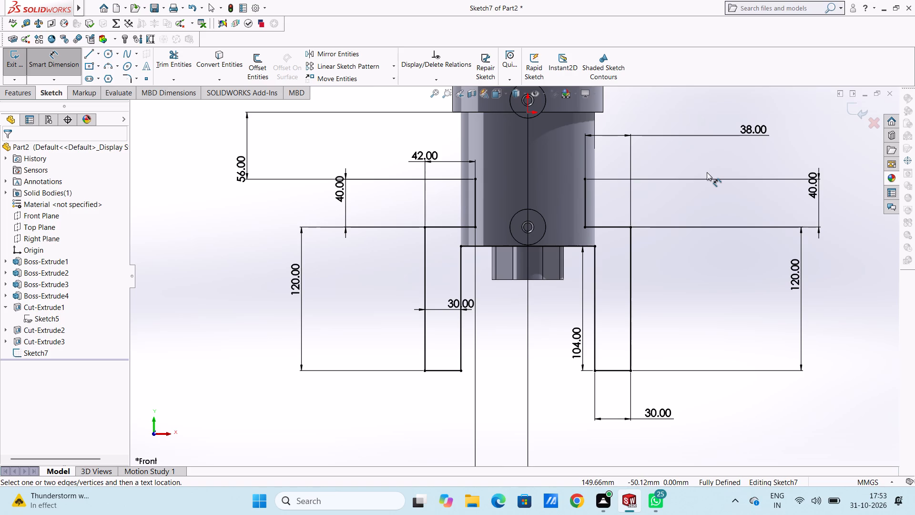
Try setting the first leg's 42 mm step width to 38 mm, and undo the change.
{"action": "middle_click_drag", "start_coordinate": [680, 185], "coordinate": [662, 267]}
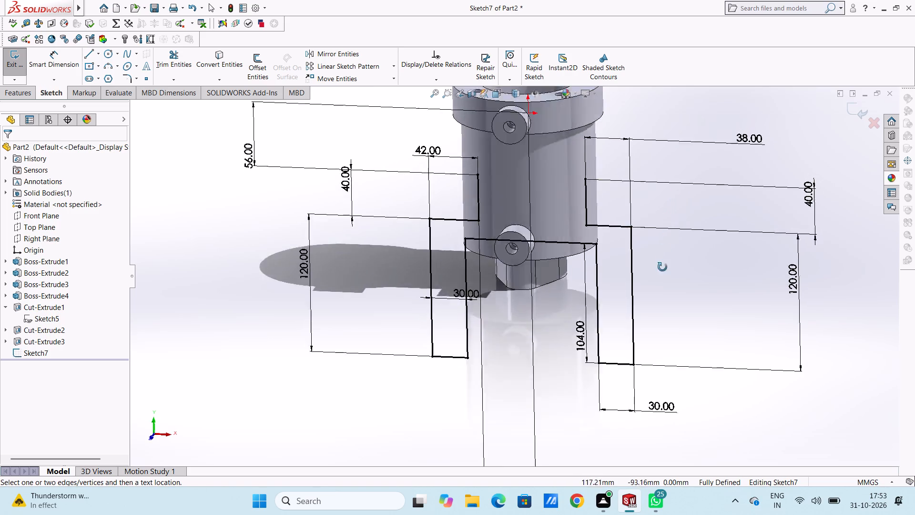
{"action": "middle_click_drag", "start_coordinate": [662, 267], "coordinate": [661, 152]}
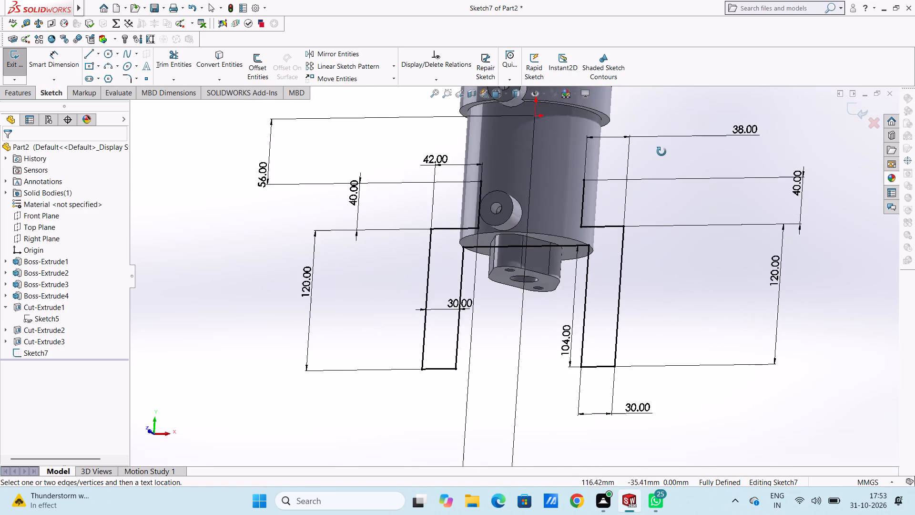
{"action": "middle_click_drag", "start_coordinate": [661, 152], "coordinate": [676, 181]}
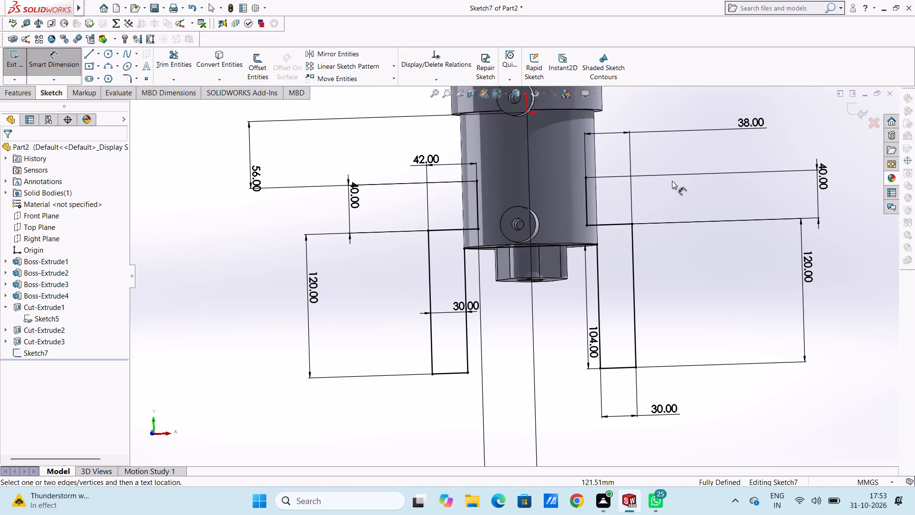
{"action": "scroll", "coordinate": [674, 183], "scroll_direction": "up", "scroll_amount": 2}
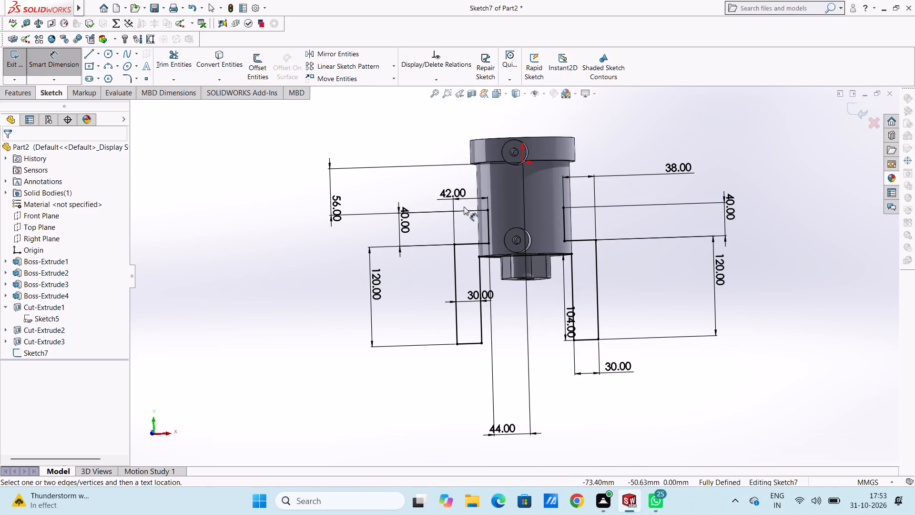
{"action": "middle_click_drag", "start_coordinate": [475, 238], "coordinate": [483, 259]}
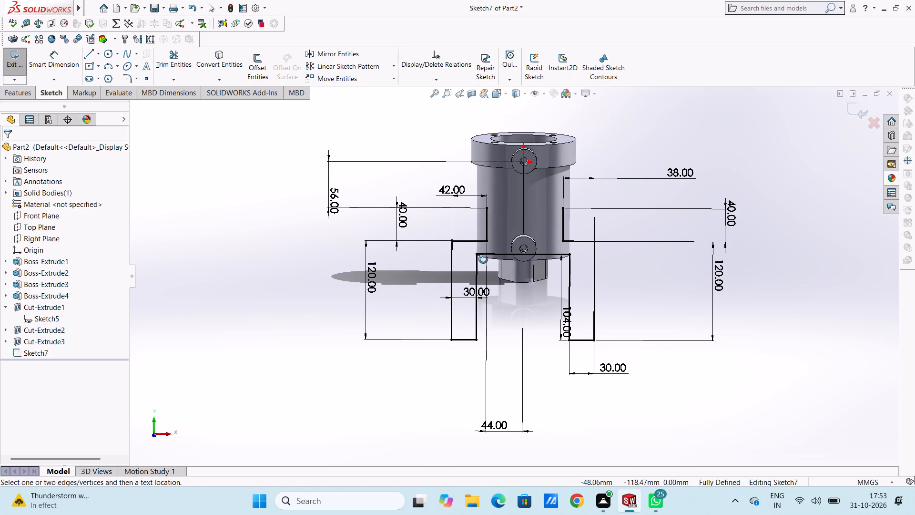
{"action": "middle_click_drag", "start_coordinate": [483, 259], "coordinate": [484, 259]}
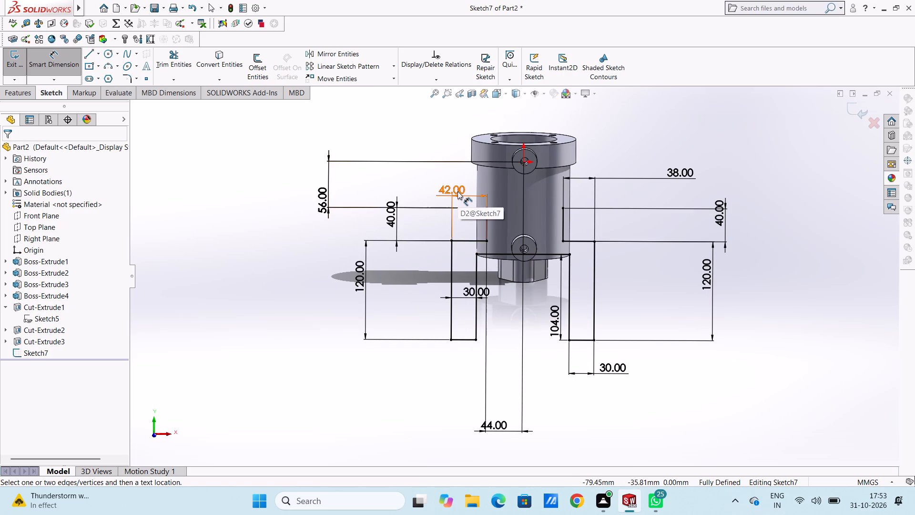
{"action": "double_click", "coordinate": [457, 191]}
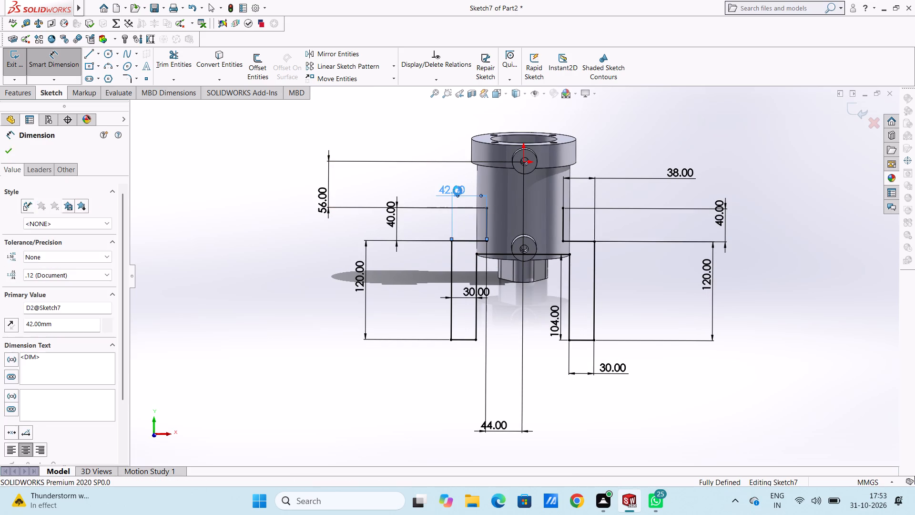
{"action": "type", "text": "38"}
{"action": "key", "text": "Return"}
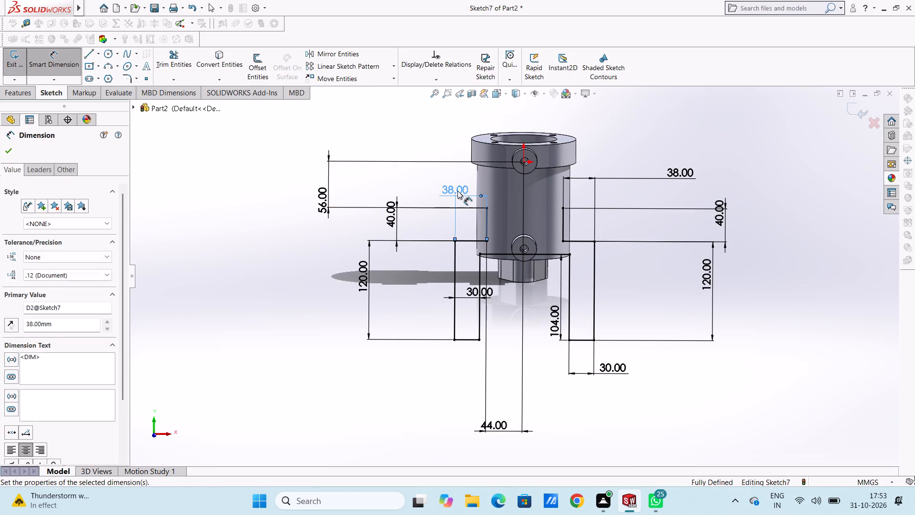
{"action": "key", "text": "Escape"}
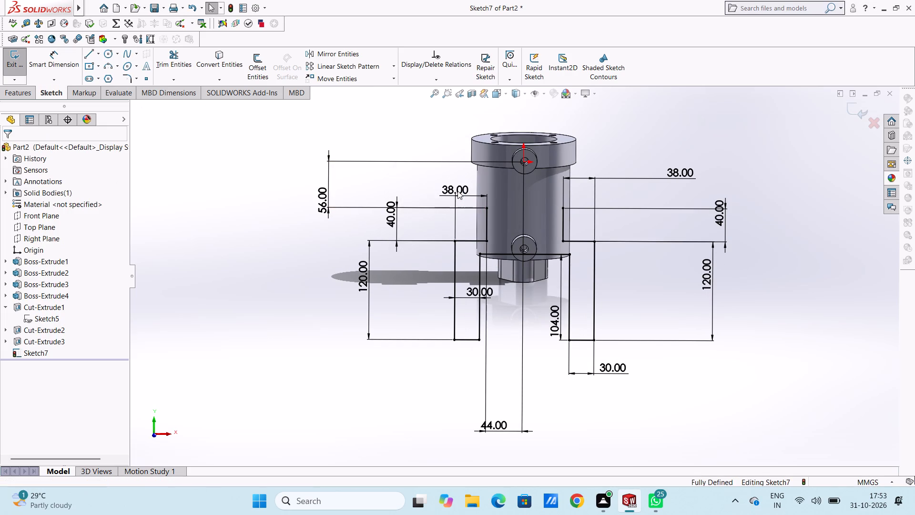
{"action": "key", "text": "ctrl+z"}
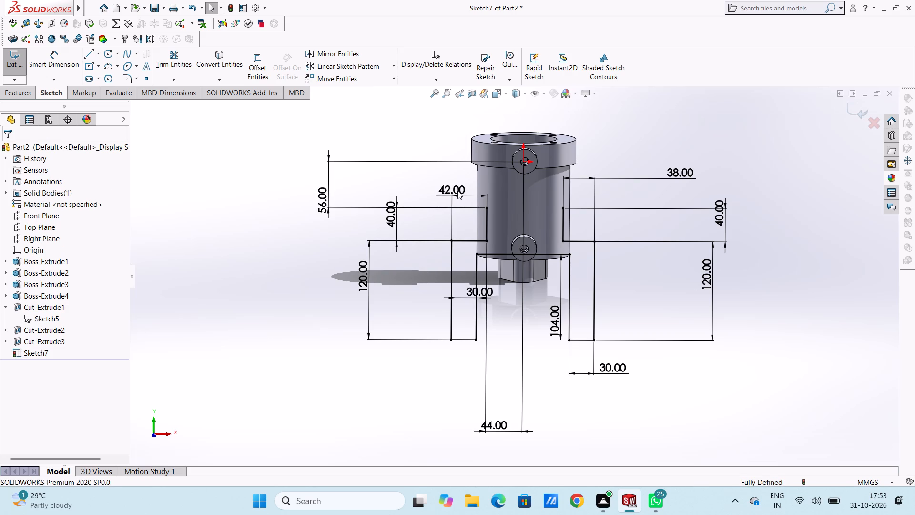
Trim away the upper vertical line above the first leg's step in the front view.
{"action": "key", "text": "ctrl+1"}
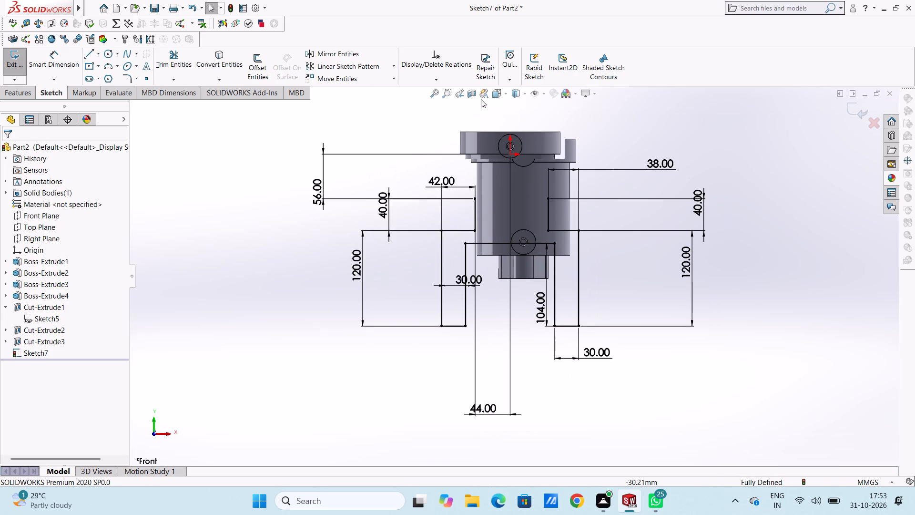
{"action": "left_click", "coordinate": [382, 134]}
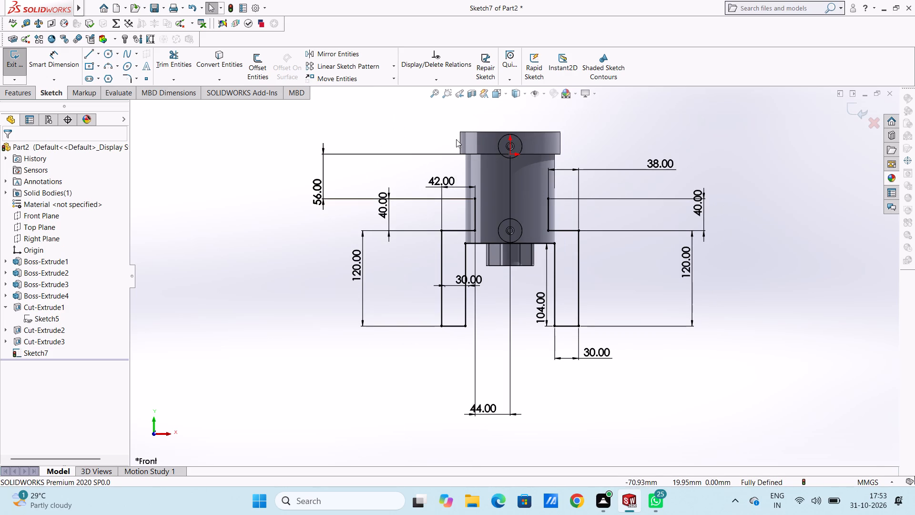
{"action": "scroll", "coordinate": [458, 141], "scroll_direction": "down", "scroll_amount": 3}
{"action": "scroll", "coordinate": [518, 162], "scroll_direction": "up", "scroll_amount": 2}
{"action": "scroll", "coordinate": [542, 303], "scroll_direction": "down", "scroll_amount": 2}
{"action": "scroll", "coordinate": [542, 303], "scroll_direction": "up", "scroll_amount": 3}
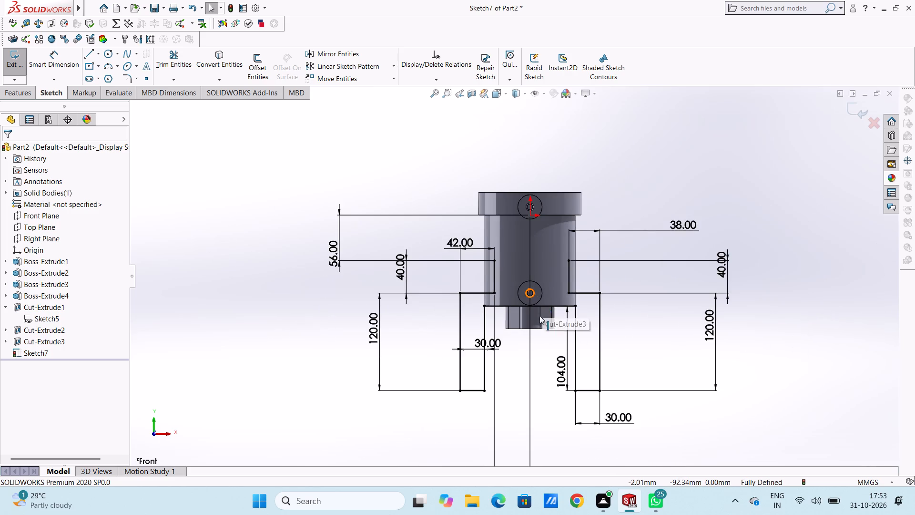
{"action": "scroll", "coordinate": [511, 363], "scroll_direction": "down", "scroll_amount": 2}
{"action": "left_click", "coordinate": [172, 60]}
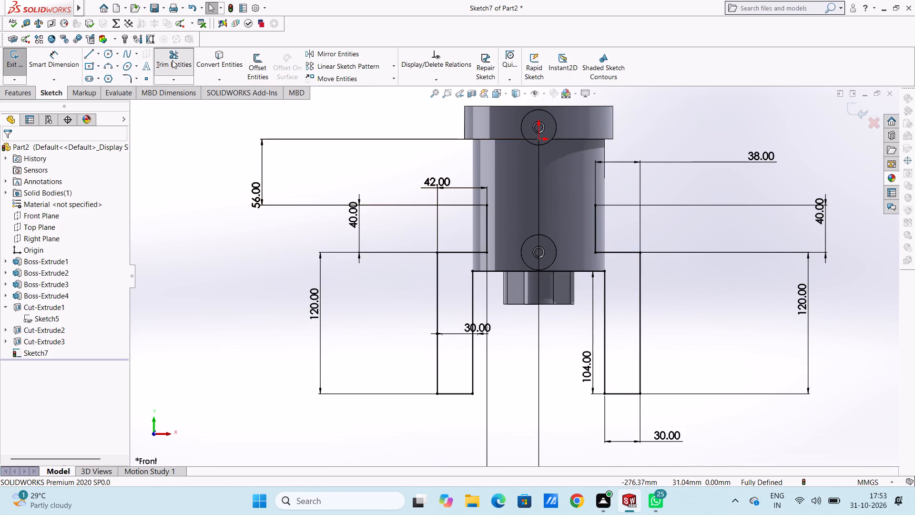
{"action": "left_click", "coordinate": [488, 217]}
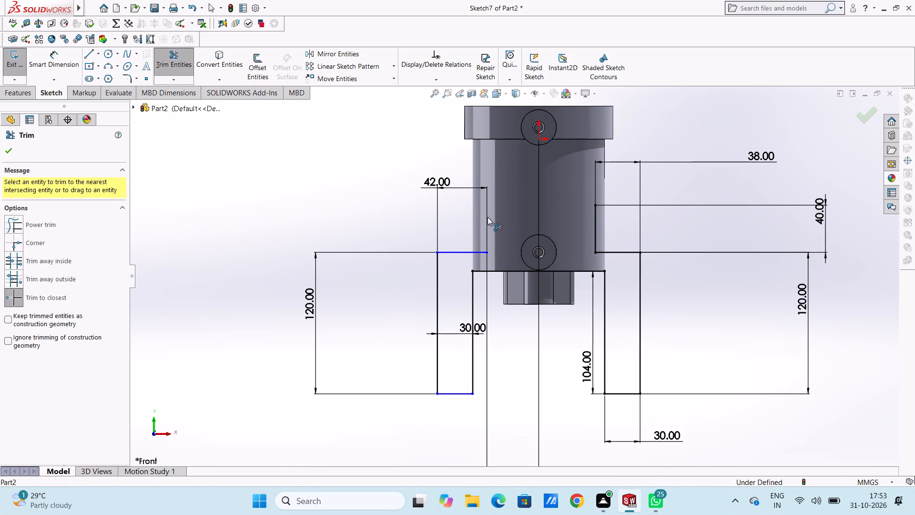
{"action": "left_click", "coordinate": [11, 152]}
{"action": "left_click", "coordinate": [188, 183]}
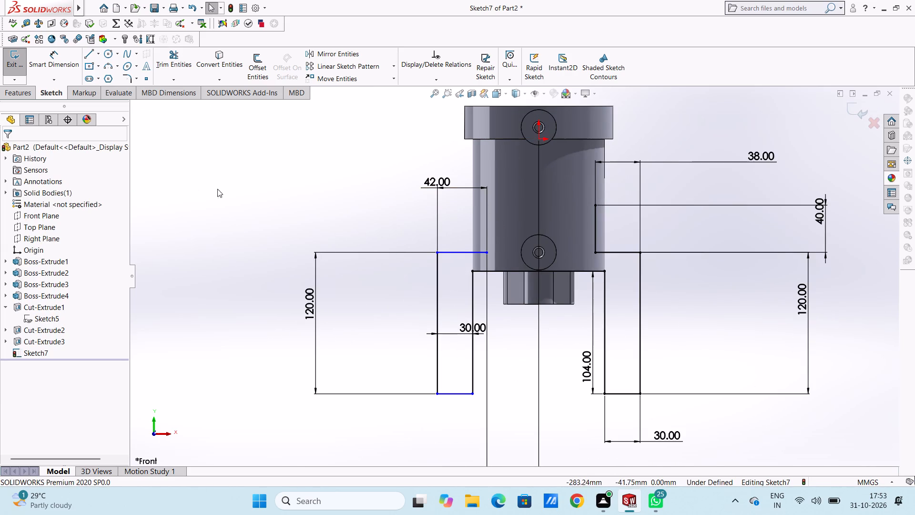
Draw a vertical line up from the inner end of the first leg's step, level with the opposite upper line's top end.
{"action": "left_click", "coordinate": [90, 55]}
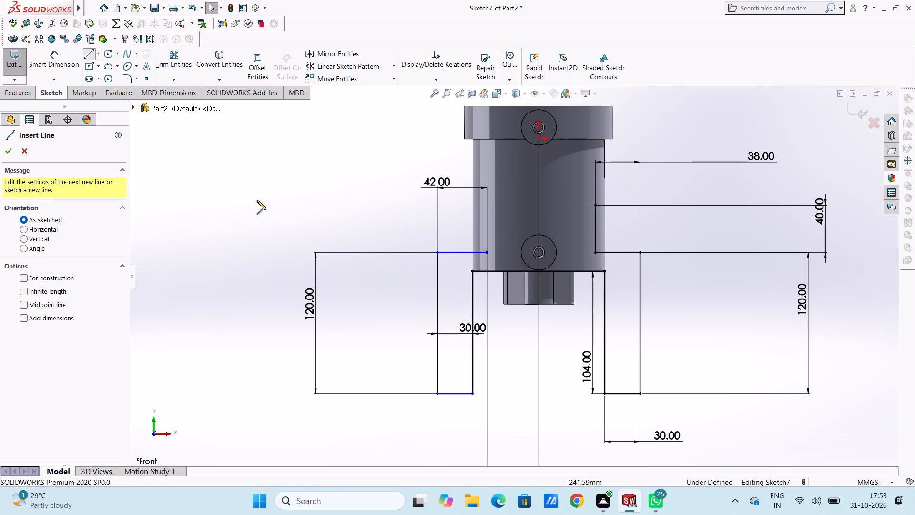
{"action": "left_click", "coordinate": [486, 253]}
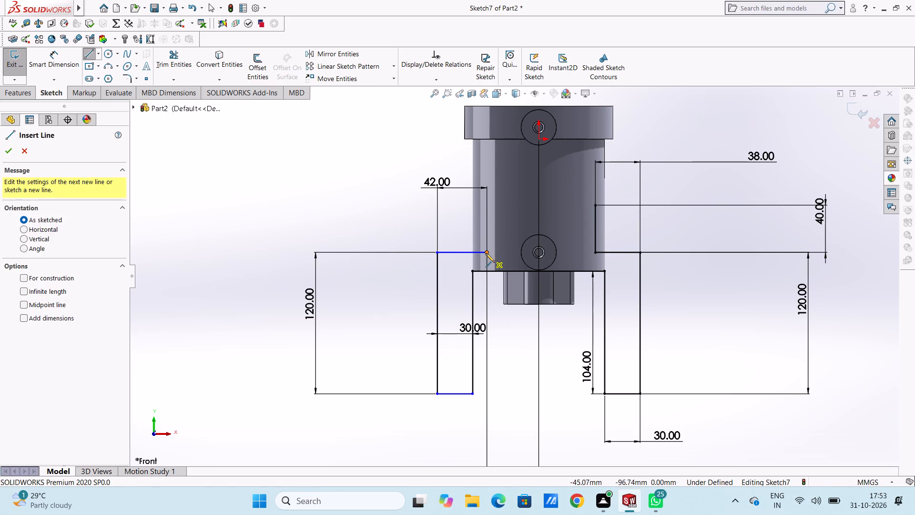
{"action": "left_click", "coordinate": [489, 205]}
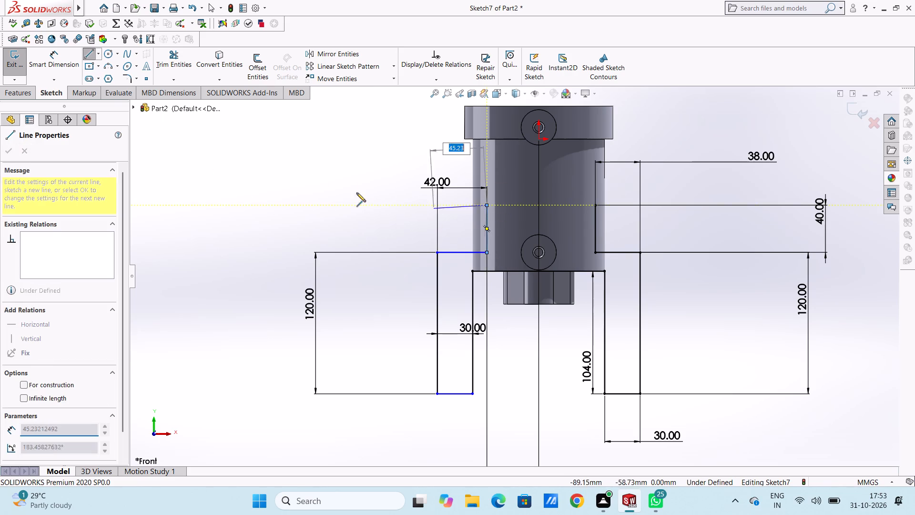
{"action": "right_click", "coordinate": [339, 154]}
{"action": "double_click", "coordinate": [350, 163]}
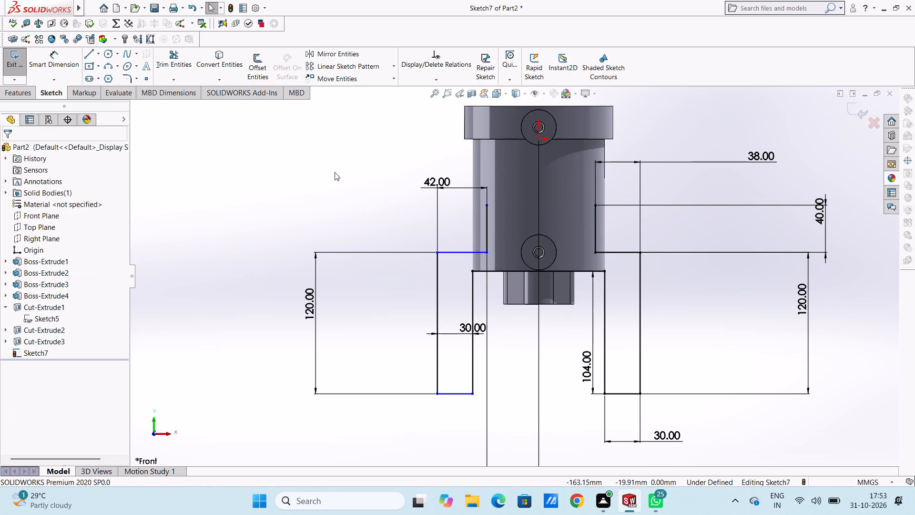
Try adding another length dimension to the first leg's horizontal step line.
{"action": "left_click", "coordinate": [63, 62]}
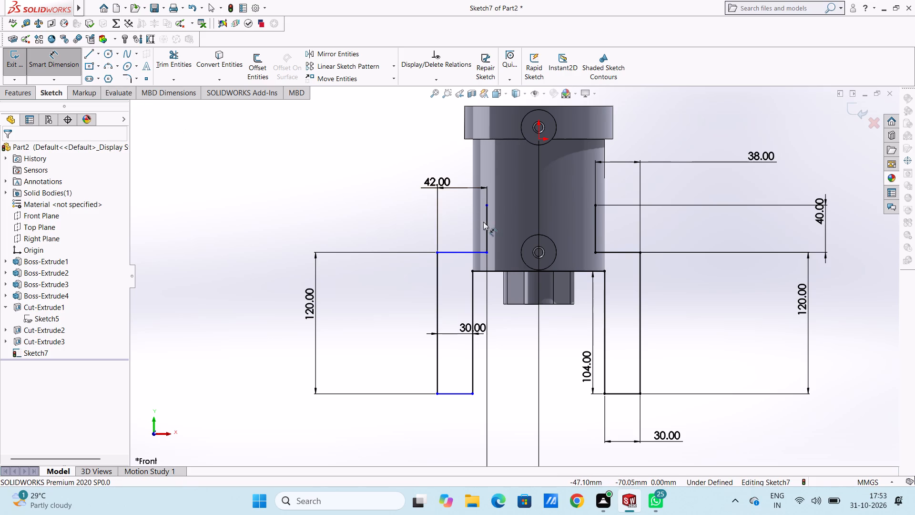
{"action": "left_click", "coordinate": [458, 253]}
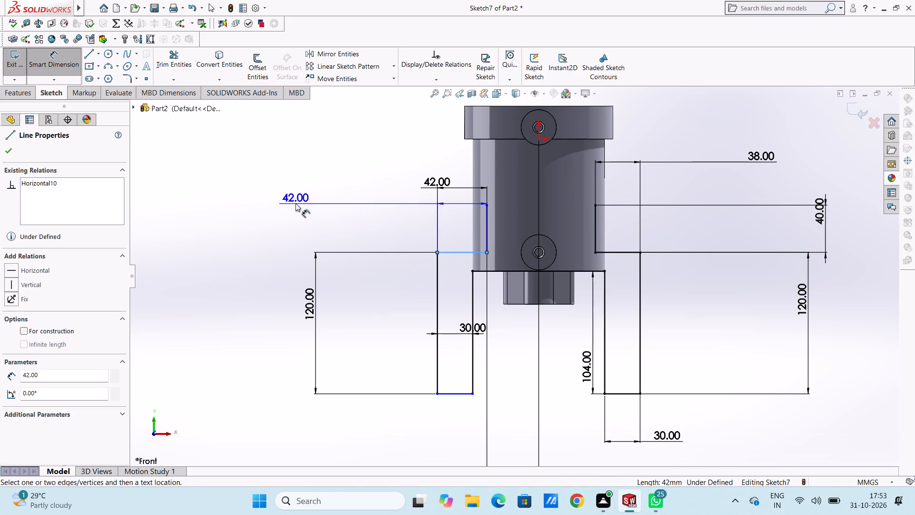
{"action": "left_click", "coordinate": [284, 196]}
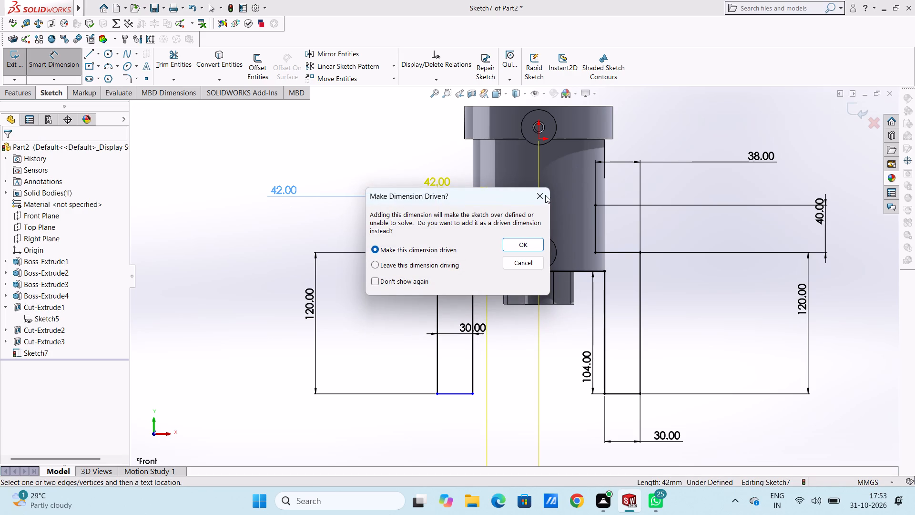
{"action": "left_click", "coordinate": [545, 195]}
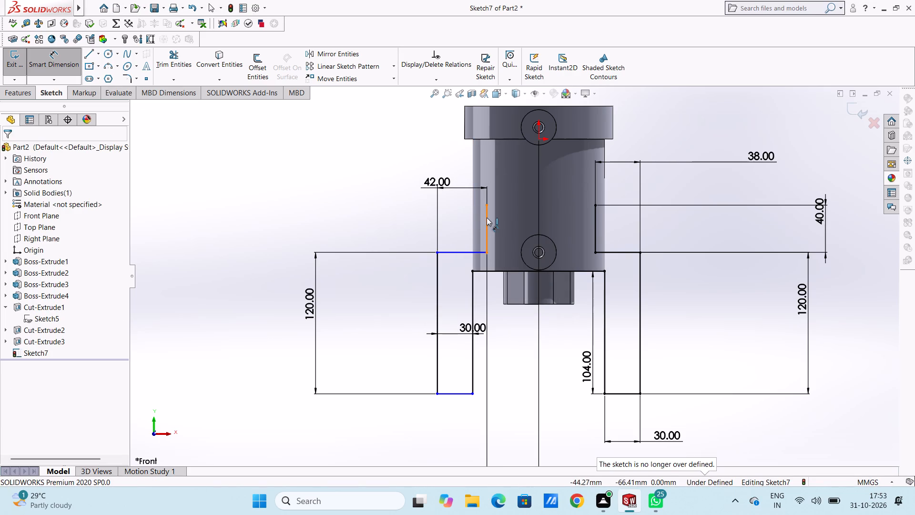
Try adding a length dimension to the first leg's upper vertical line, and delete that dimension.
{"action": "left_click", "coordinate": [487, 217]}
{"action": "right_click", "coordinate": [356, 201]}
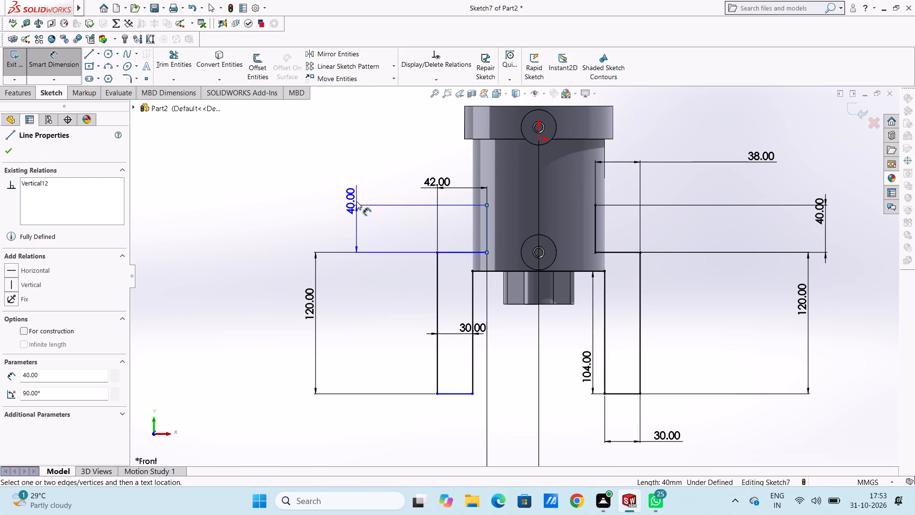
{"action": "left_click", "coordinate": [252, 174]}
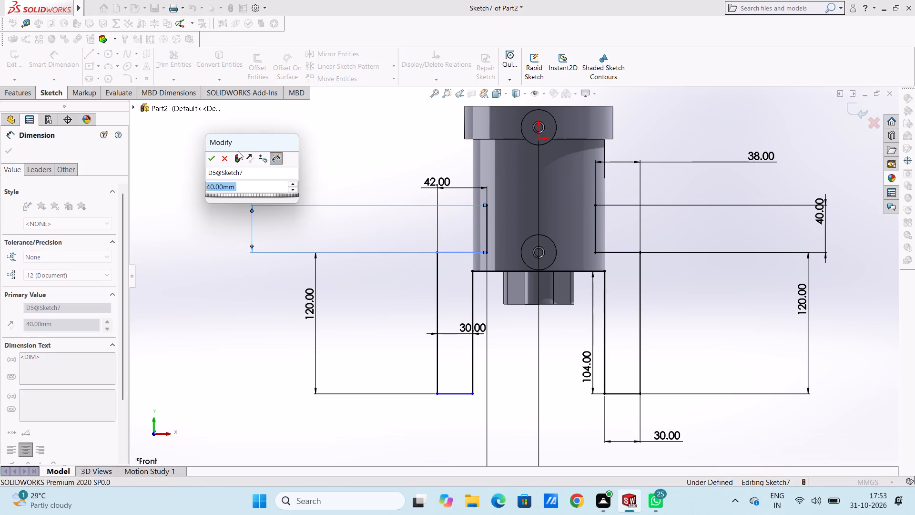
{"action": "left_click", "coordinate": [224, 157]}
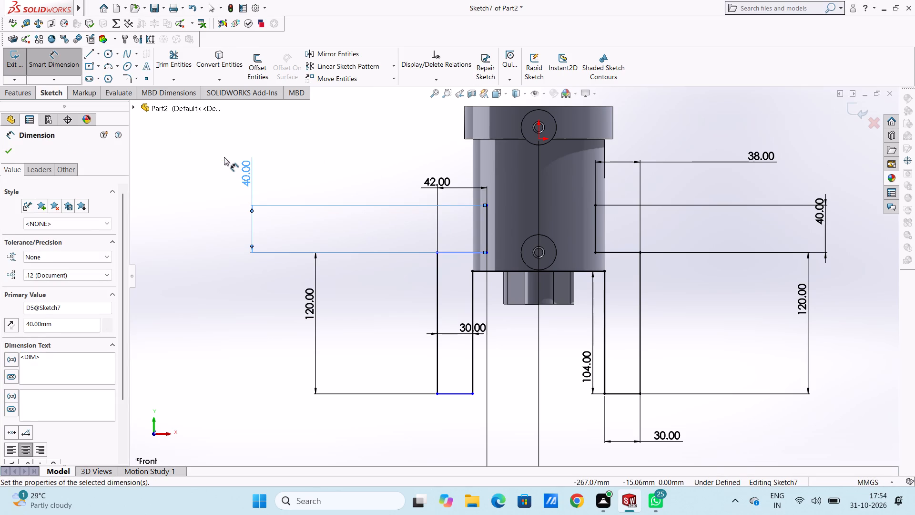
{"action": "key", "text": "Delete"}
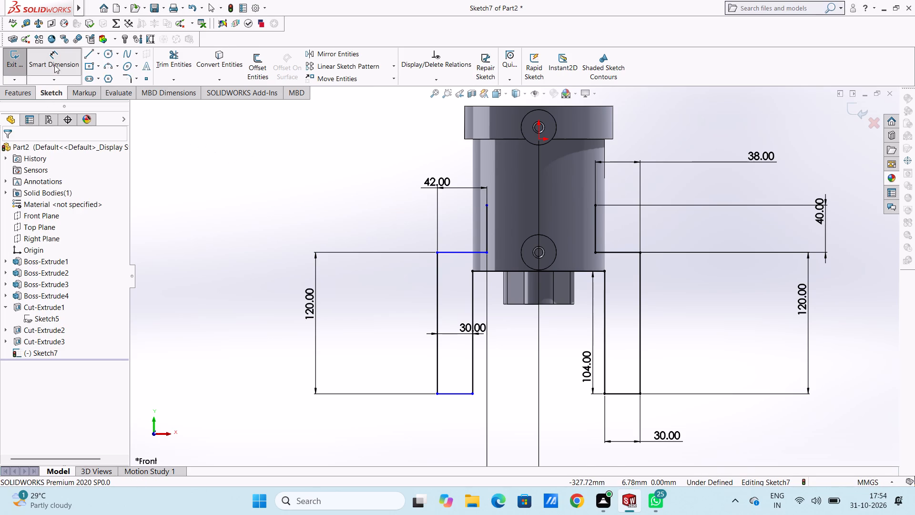
Delete the first leg's upper vertical line and its 42 mm horizontal step line.
{"action": "left_click", "coordinate": [54, 64]}
{"action": "left_click", "coordinate": [488, 226]}
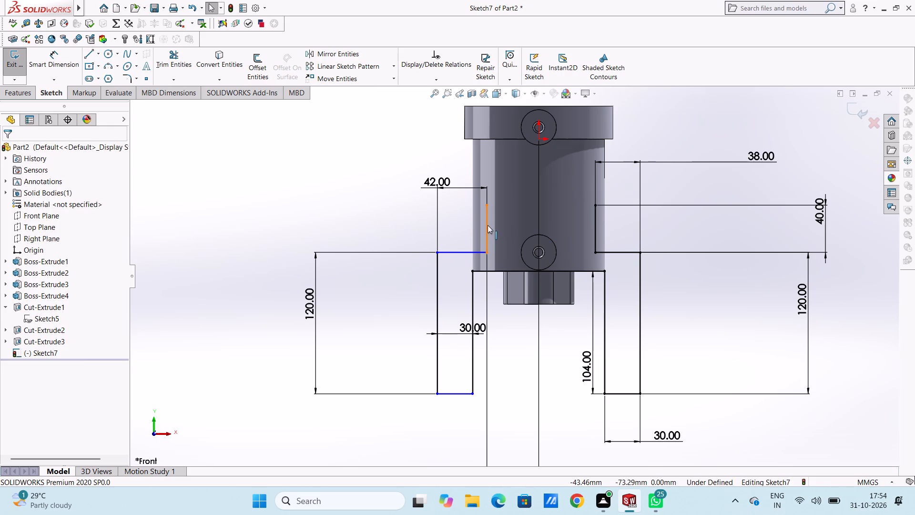
{"action": "right_click", "coordinate": [277, 179]}
{"action": "left_click", "coordinate": [289, 310]}
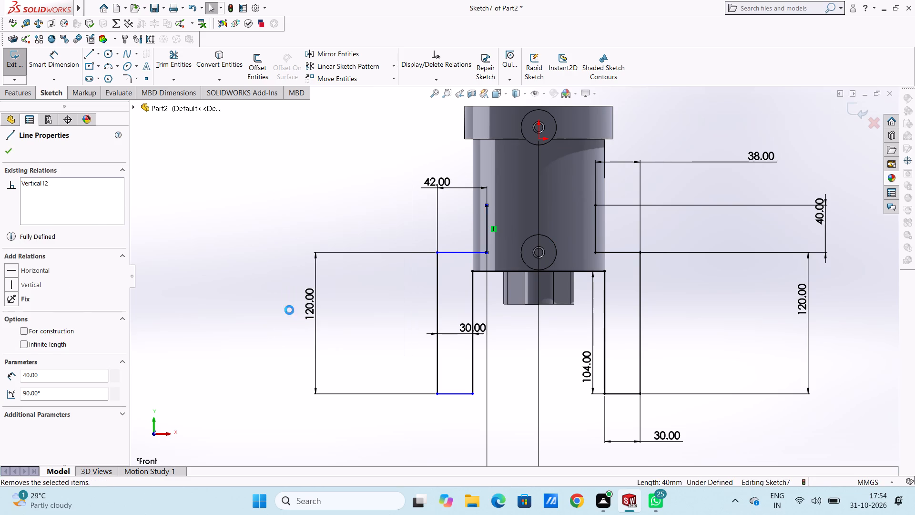
{"action": "left_click", "coordinate": [274, 239]}
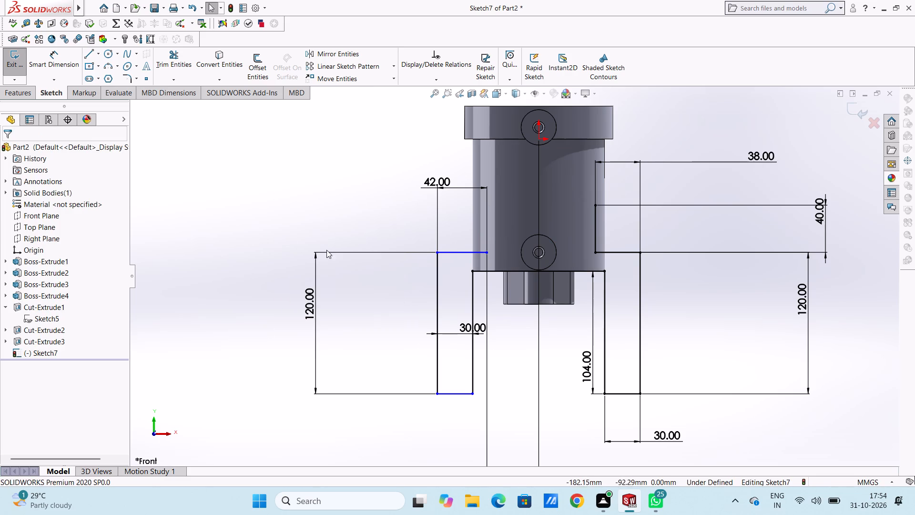
{"action": "left_click", "coordinate": [456, 253]}
{"action": "right_click", "coordinate": [317, 178]}
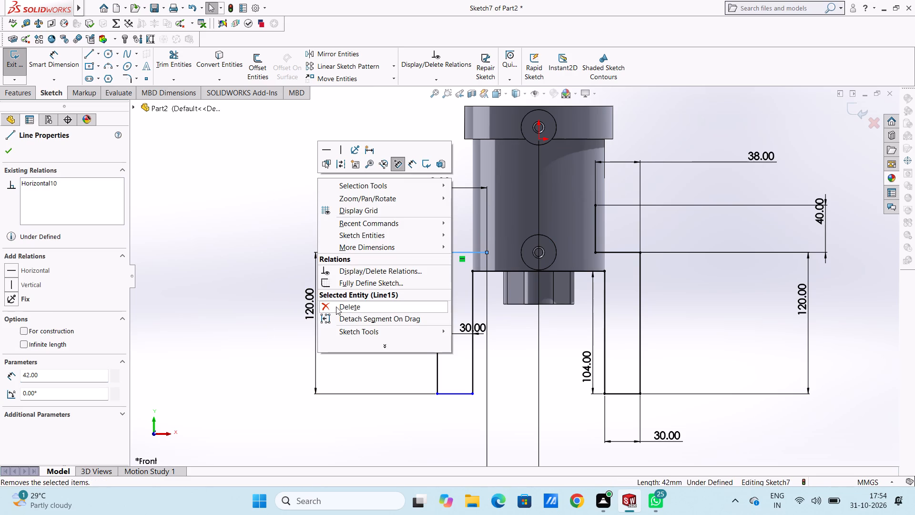
{"action": "left_click_drag", "start_coordinate": [336, 309], "coordinate": [332, 304]}
{"action": "left_click", "coordinate": [298, 232]}
{"action": "left_click", "coordinate": [384, 252]}
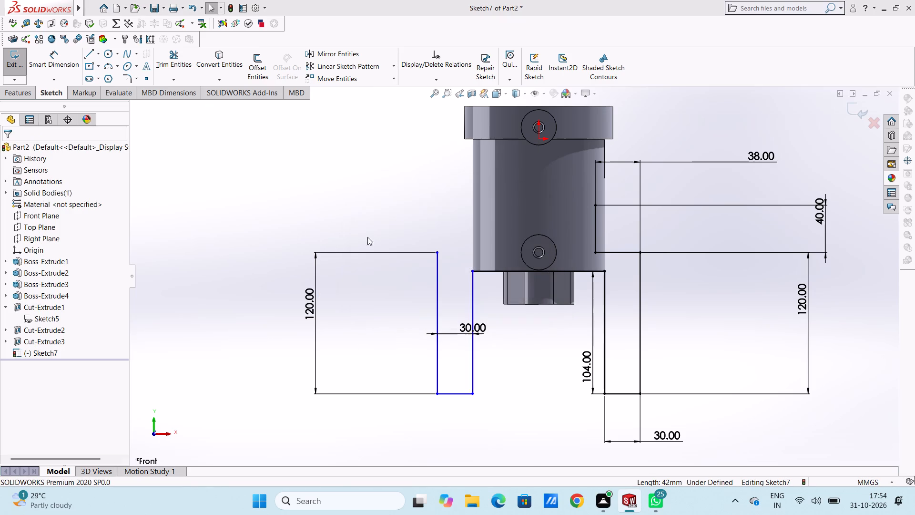
Draw a 38 mm horizontal step line inward from the first leg's outer top end, continuing with a 40 mm vertical line upward.
{"action": "left_click", "coordinate": [85, 56]}
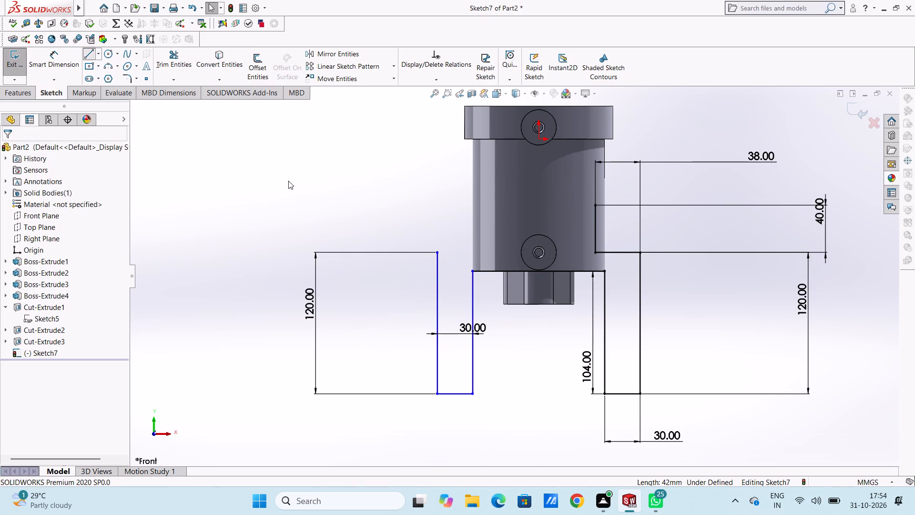
{"action": "left_click", "coordinate": [435, 254]}
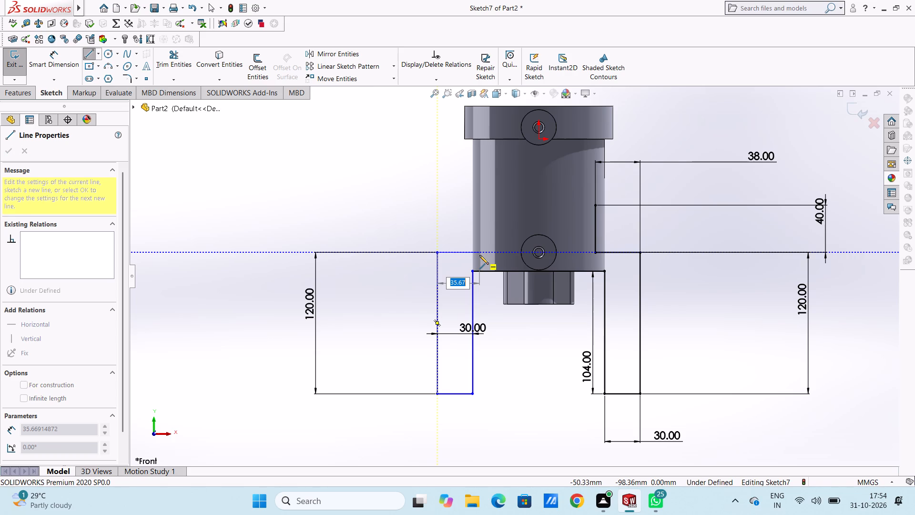
{"action": "type", "text": "38"}
{"action": "key", "text": "Return"}
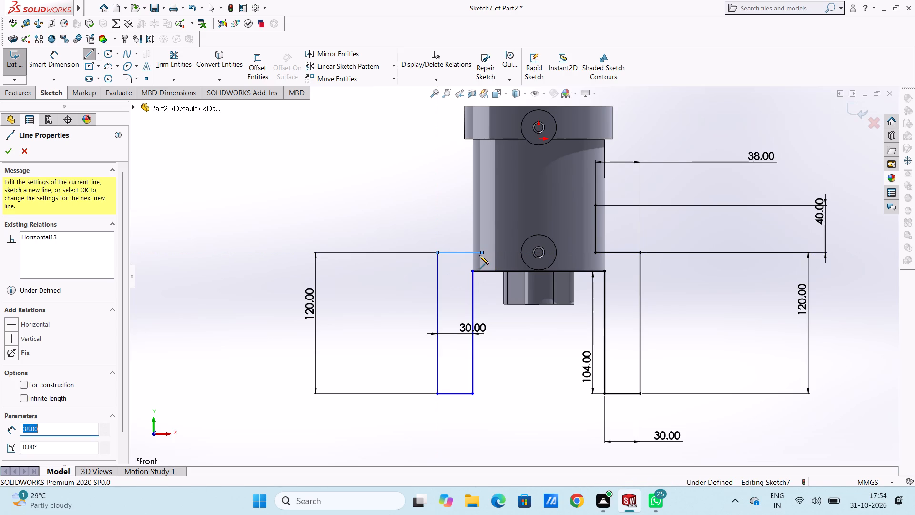
{"action": "left_click", "coordinate": [482, 206]}
{"action": "right_click", "coordinate": [417, 192]}
{"action": "left_click", "coordinate": [419, 199]}
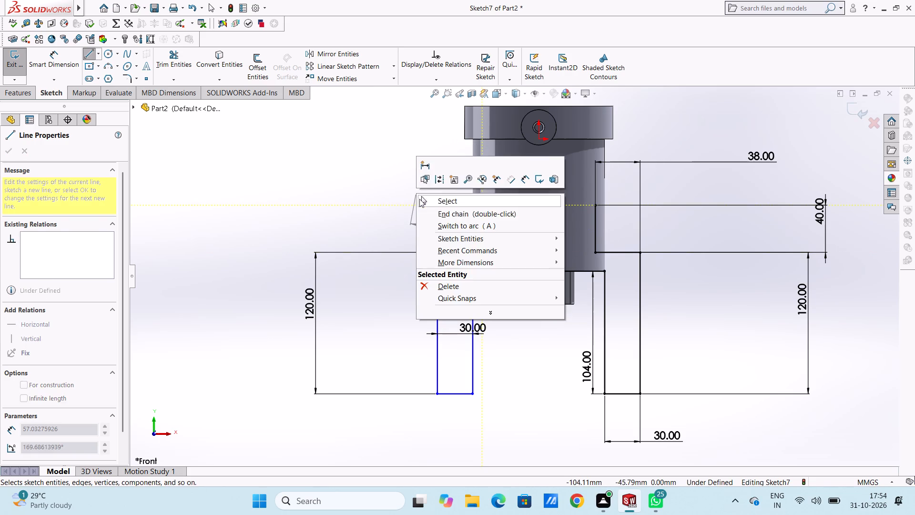
{"action": "left_click", "coordinate": [402, 201]}
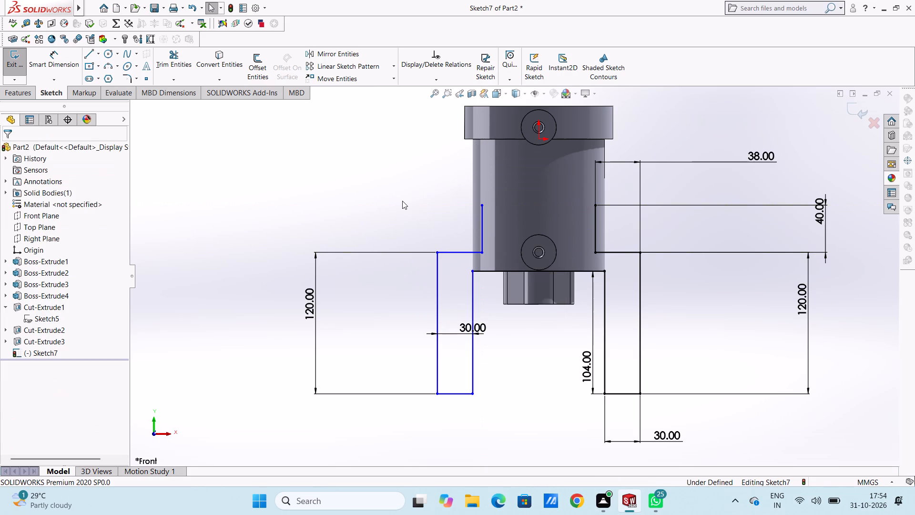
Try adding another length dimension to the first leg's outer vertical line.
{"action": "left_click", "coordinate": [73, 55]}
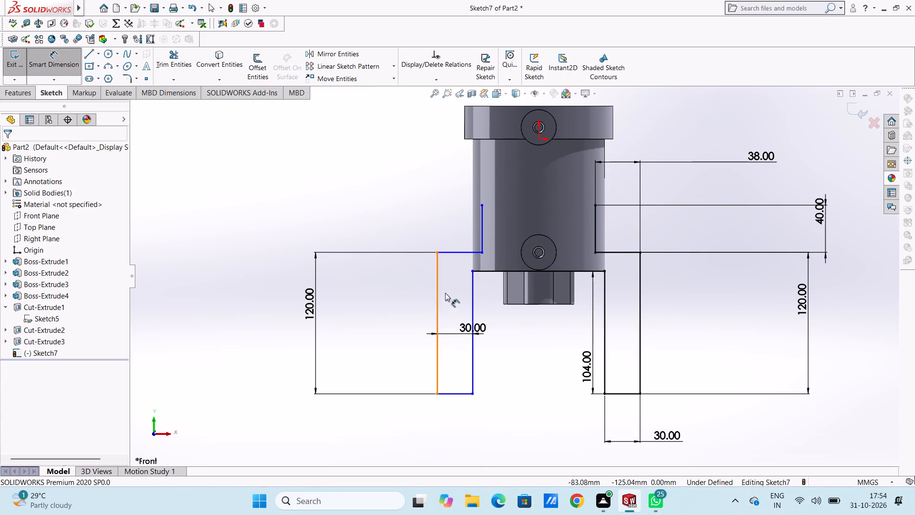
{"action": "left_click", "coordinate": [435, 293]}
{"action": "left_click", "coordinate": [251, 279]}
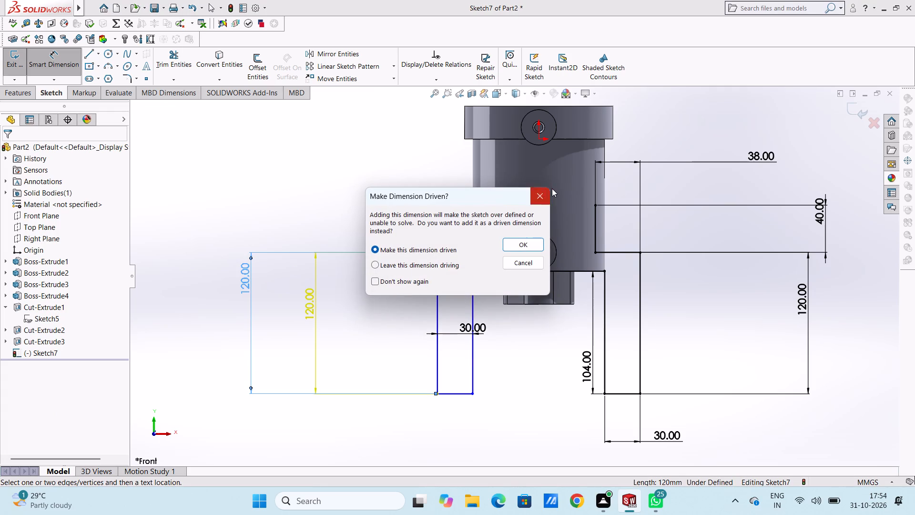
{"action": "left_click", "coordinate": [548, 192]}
Dimension the first leg's upper vertical line at 40 mm.
{"action": "left_click", "coordinate": [483, 224]}
{"action": "left_click", "coordinate": [328, 220]}
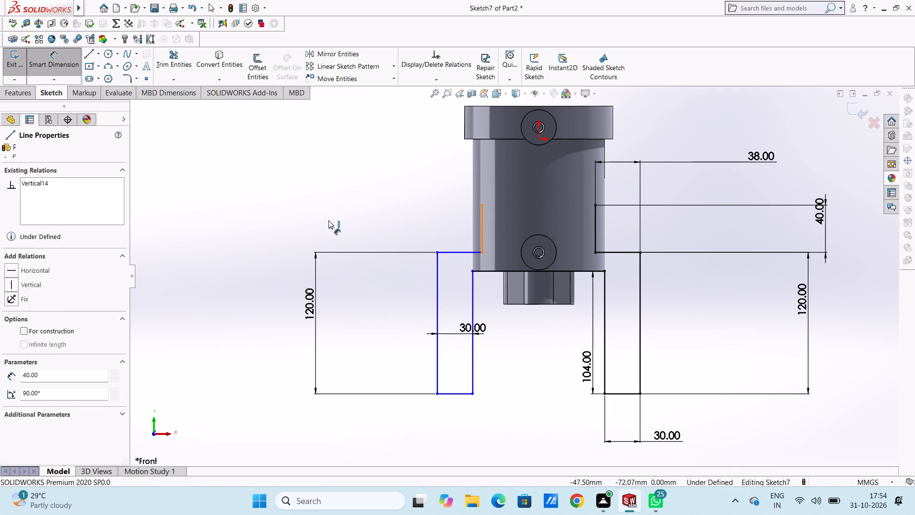
{"action": "left_click", "coordinate": [290, 204]}
{"action": "left_click", "coordinate": [270, 196]}
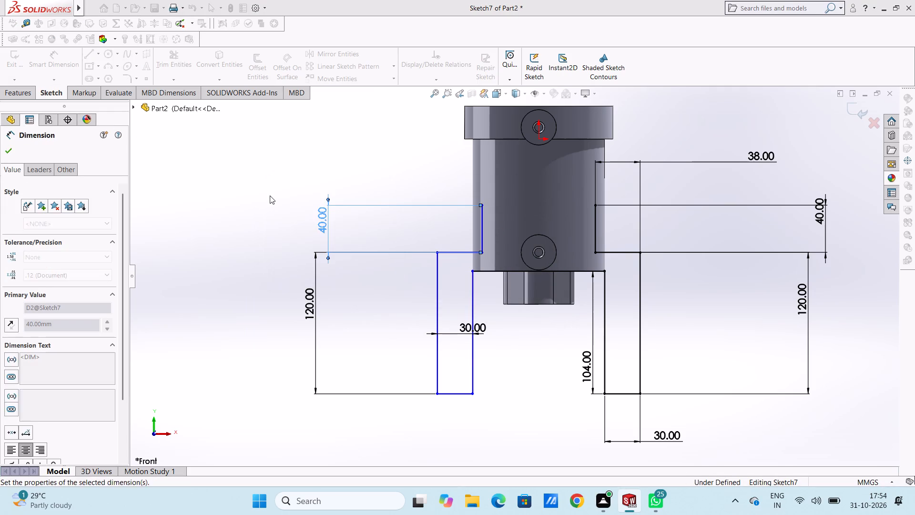
Dimension the horizontal distance from the first leg's upper vertical line to the origin at 48 mm.
{"action": "left_click", "coordinate": [480, 227]}
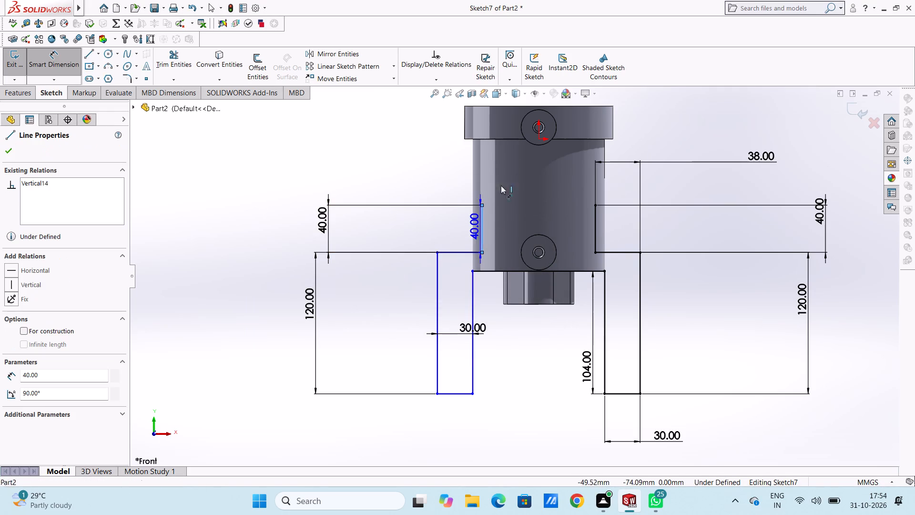
{"action": "left_click", "coordinate": [537, 136]}
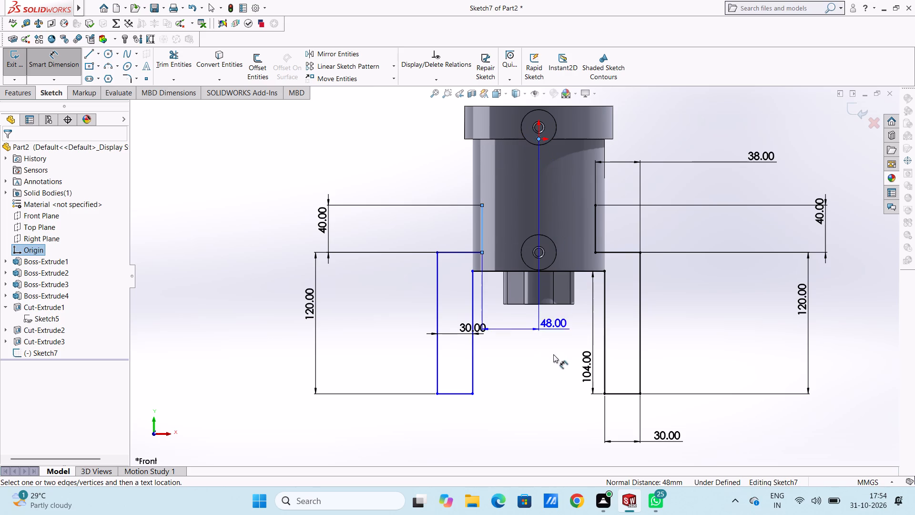
{"action": "left_click", "coordinate": [549, 424]}
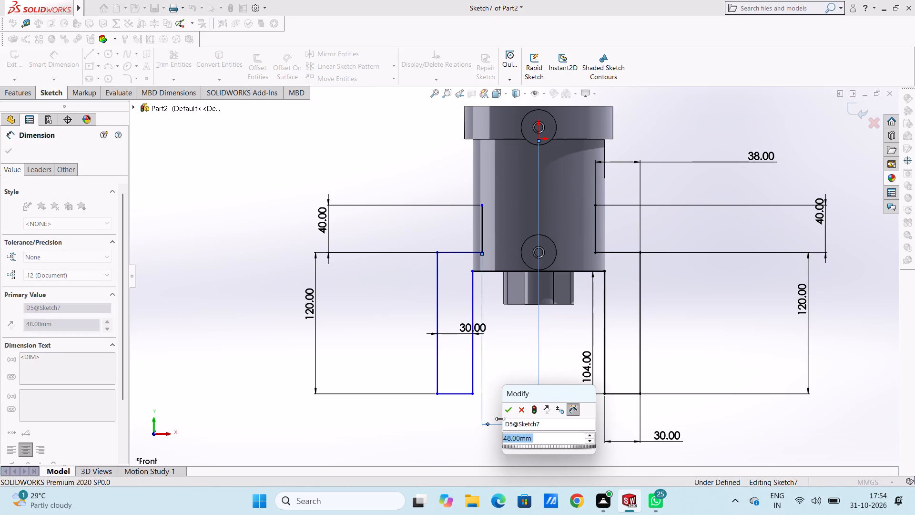
{"action": "left_click", "coordinate": [504, 409]}
{"action": "left_click", "coordinate": [508, 378]}
Dimension the first leg's horizontal step line at 38 mm, placing the dimension above the step.
{"action": "scroll", "coordinate": [503, 371], "scroll_direction": "up", "scroll_amount": 4}
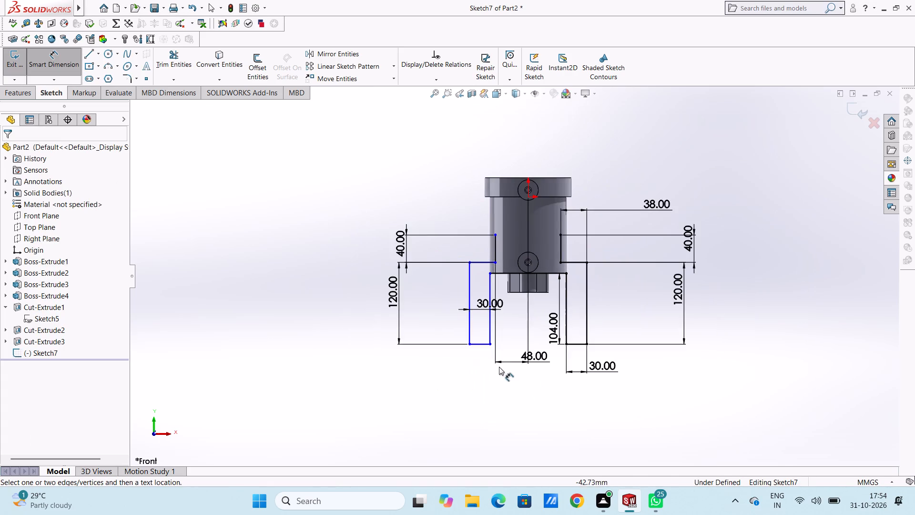
{"action": "scroll", "coordinate": [499, 367], "scroll_direction": "down", "scroll_amount": 5}
{"action": "scroll", "coordinate": [534, 257], "scroll_direction": "up", "scroll_amount": 5}
{"action": "scroll", "coordinate": [563, 125], "scroll_direction": "up", "scroll_amount": 4}
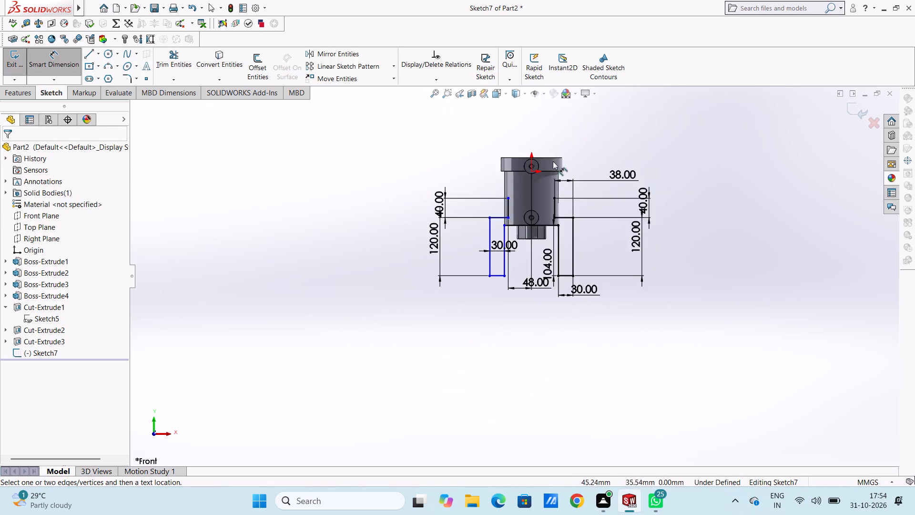
{"action": "scroll", "coordinate": [553, 176], "scroll_direction": "down", "scroll_amount": 5}
{"action": "scroll", "coordinate": [464, 323], "scroll_direction": "up", "scroll_amount": 3}
{"action": "scroll", "coordinate": [492, 382], "scroll_direction": "down", "scroll_amount": 3}
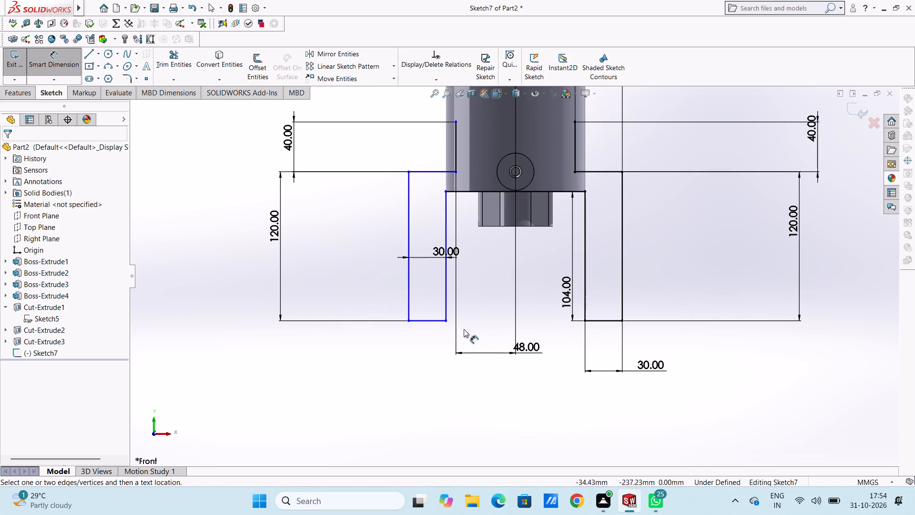
{"action": "left_click", "coordinate": [420, 173]}
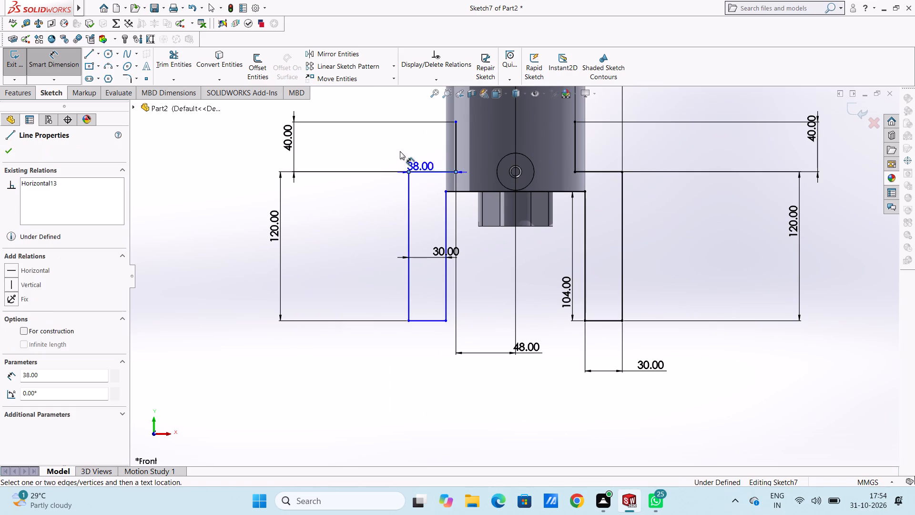
{"action": "scroll", "coordinate": [363, 143], "scroll_direction": "up", "scroll_amount": 1}
{"action": "left_click", "coordinate": [365, 115]}
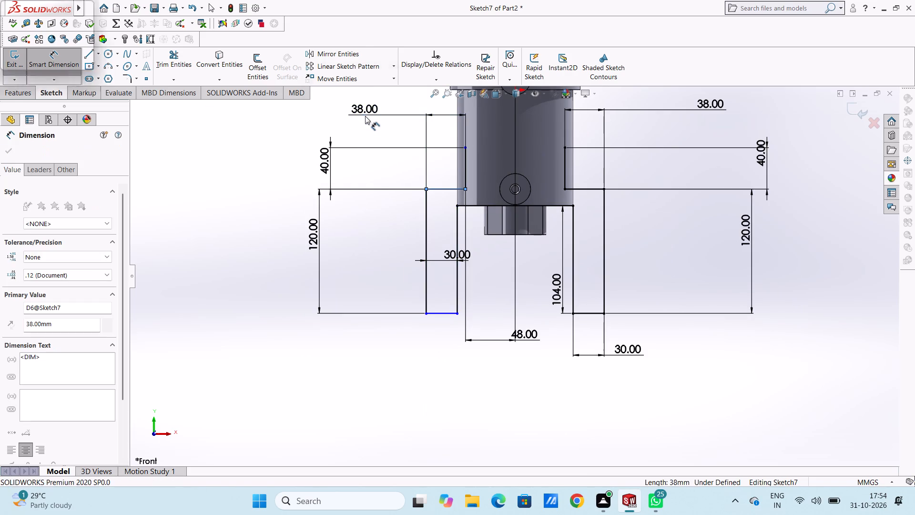
{"action": "left_click", "coordinate": [324, 104]}
{"action": "left_click", "coordinate": [293, 148]}
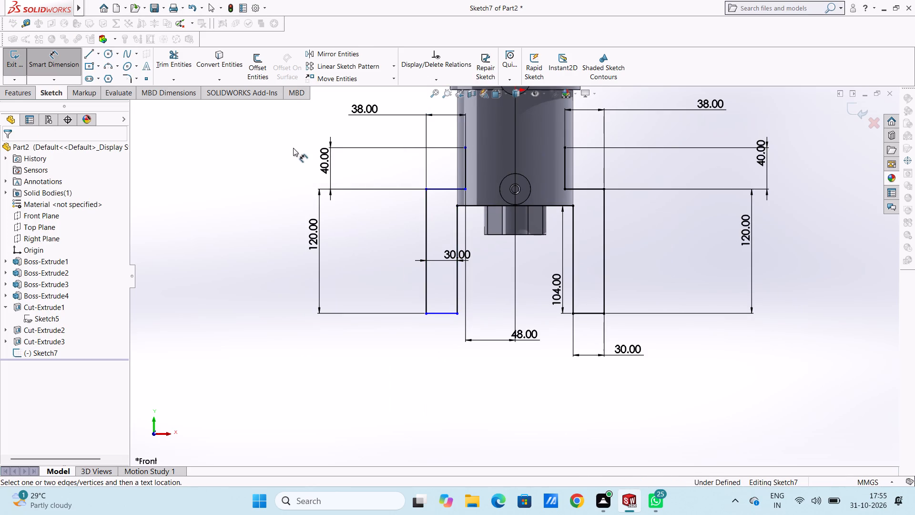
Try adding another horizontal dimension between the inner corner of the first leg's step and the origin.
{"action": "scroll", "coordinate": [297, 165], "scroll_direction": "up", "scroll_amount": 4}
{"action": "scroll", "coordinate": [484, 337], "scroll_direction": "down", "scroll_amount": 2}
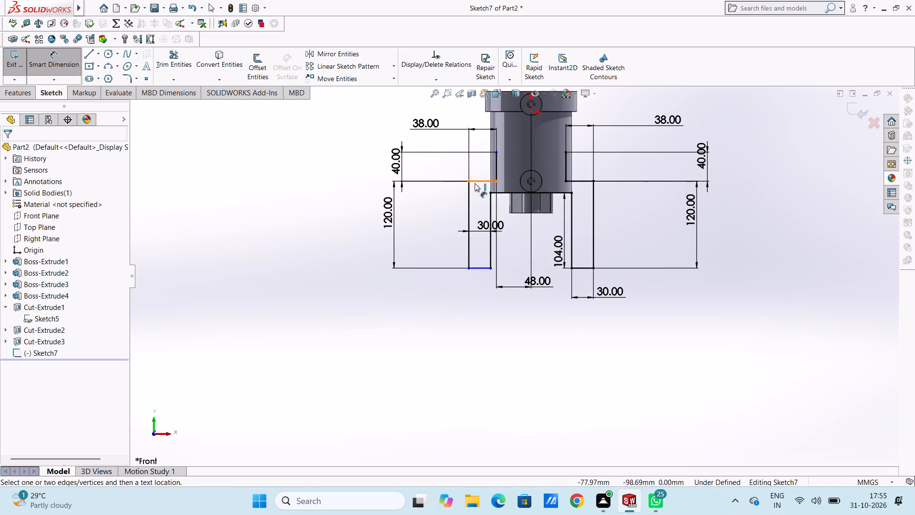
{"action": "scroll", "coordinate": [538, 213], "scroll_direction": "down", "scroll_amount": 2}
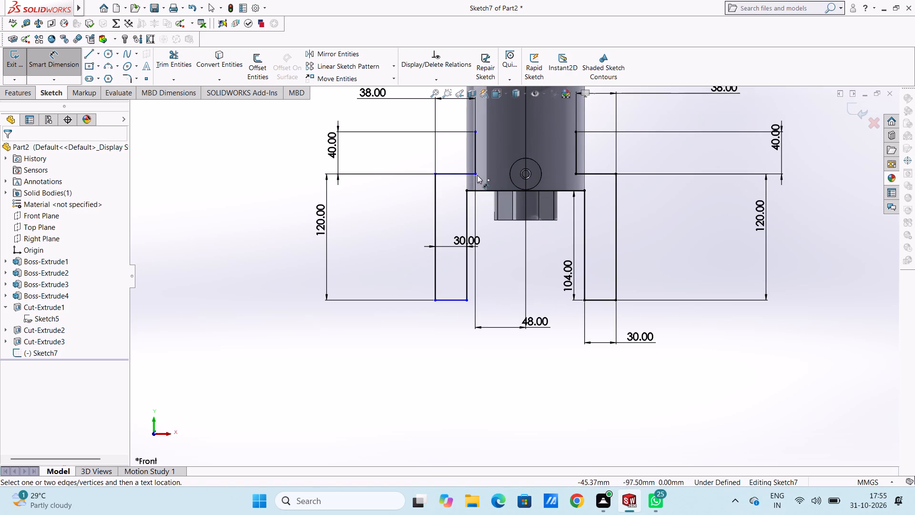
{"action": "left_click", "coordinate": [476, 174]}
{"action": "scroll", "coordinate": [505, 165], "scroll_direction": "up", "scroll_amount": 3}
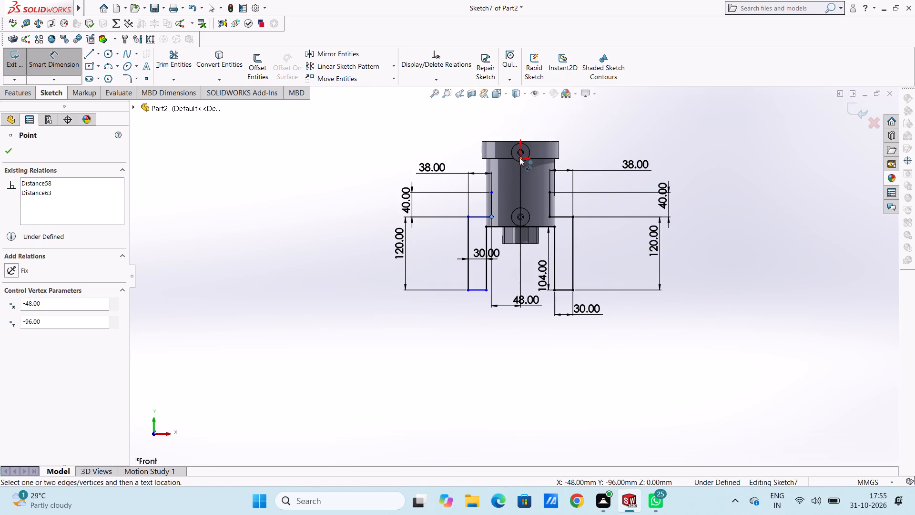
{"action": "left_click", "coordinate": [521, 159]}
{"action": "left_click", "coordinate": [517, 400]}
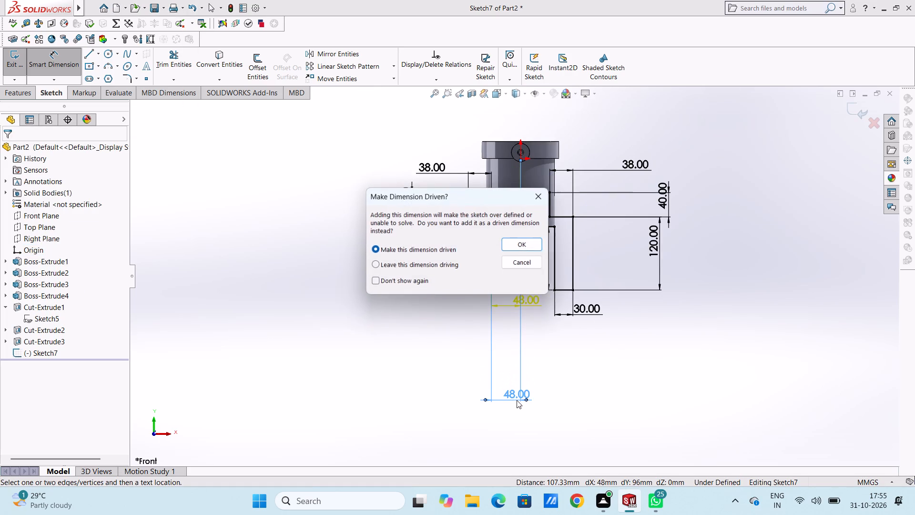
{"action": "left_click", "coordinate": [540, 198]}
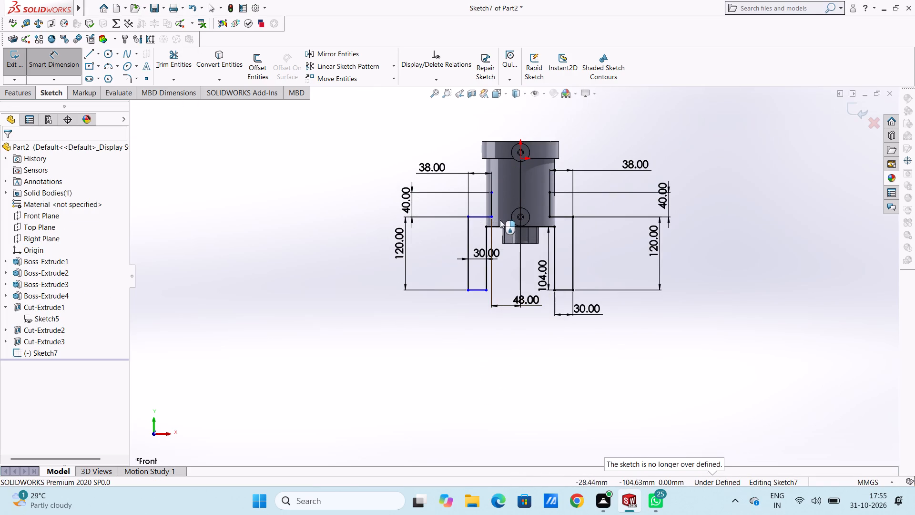
Dimension the vertical distance from the inner corner of the left leg's step to the upper boss circle's centre at 106 mm.
{"action": "left_click", "coordinate": [493, 217]}
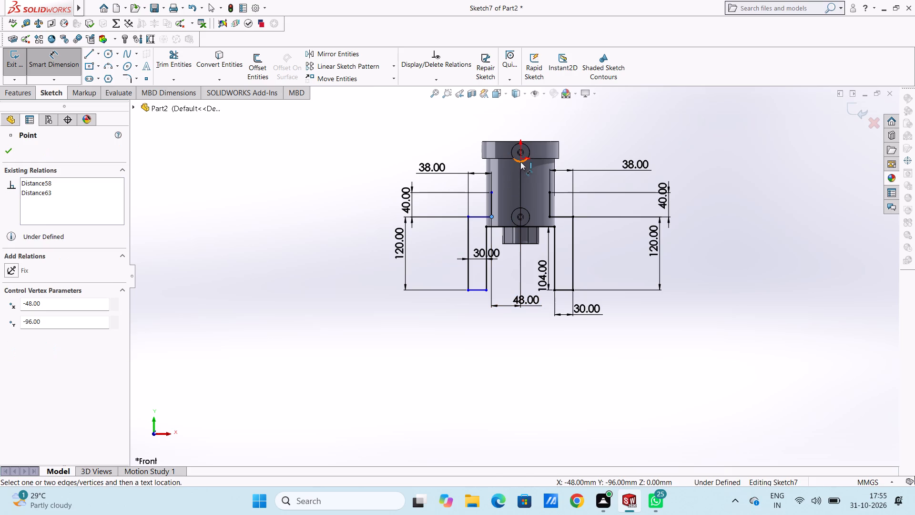
{"action": "left_click", "coordinate": [520, 162]}
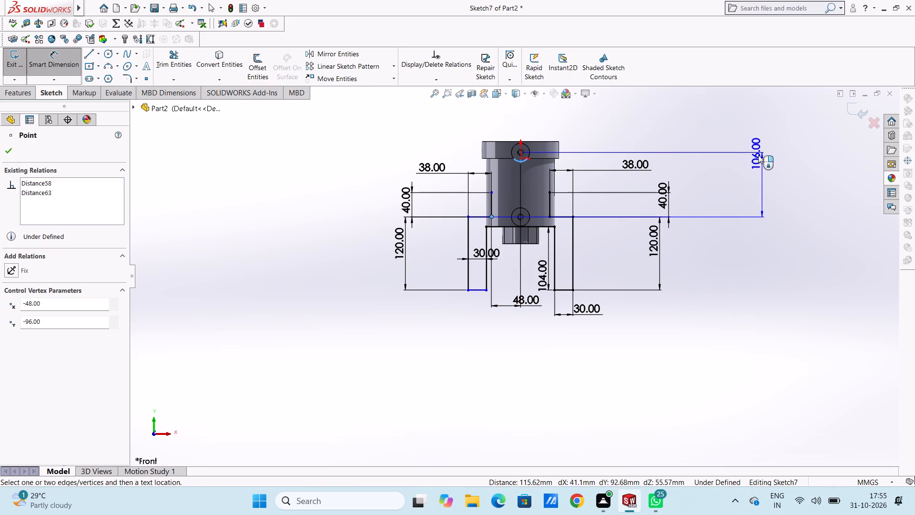
{"action": "left_click", "coordinate": [754, 155]}
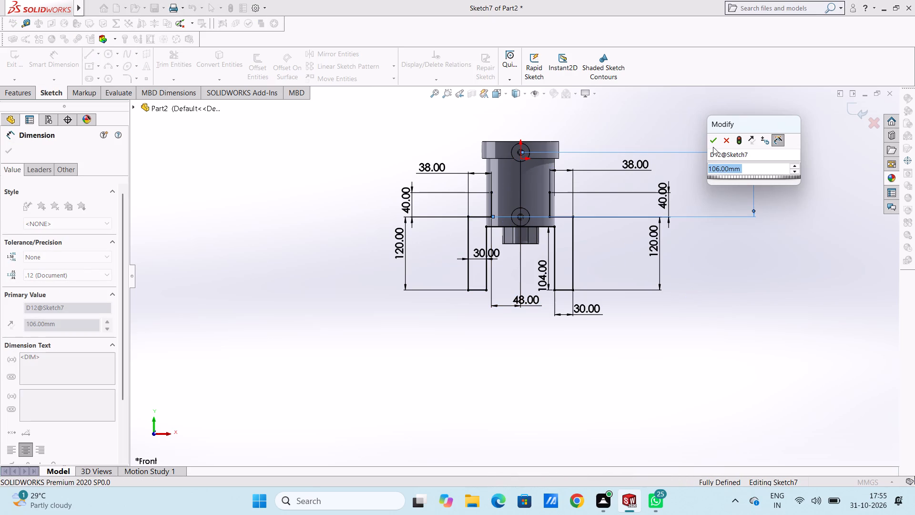
{"action": "left_click", "coordinate": [715, 144]}
{"action": "left_click", "coordinate": [669, 124]}
{"action": "scroll", "coordinate": [548, 194], "scroll_direction": "down", "scroll_amount": 4}
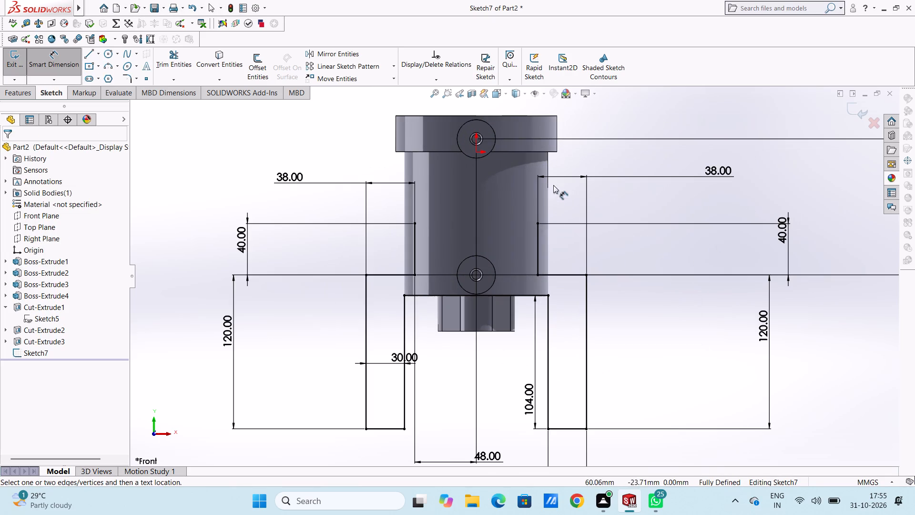
{"action": "left_click", "coordinate": [68, 67]}
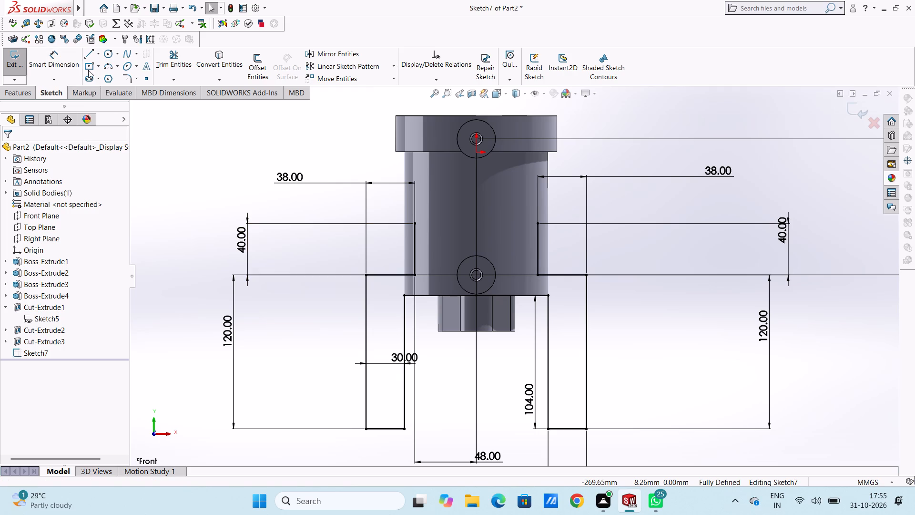
Draw 15 mm radius three-point arcs joining each leg's upper vertical line to its horizontal step line.
{"action": "left_click", "coordinate": [106, 65]}
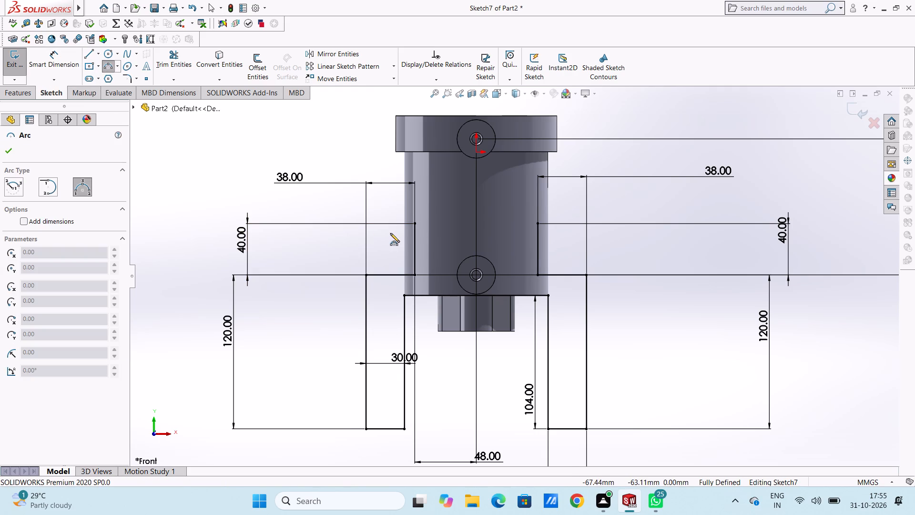
{"action": "left_click", "coordinate": [414, 252]}
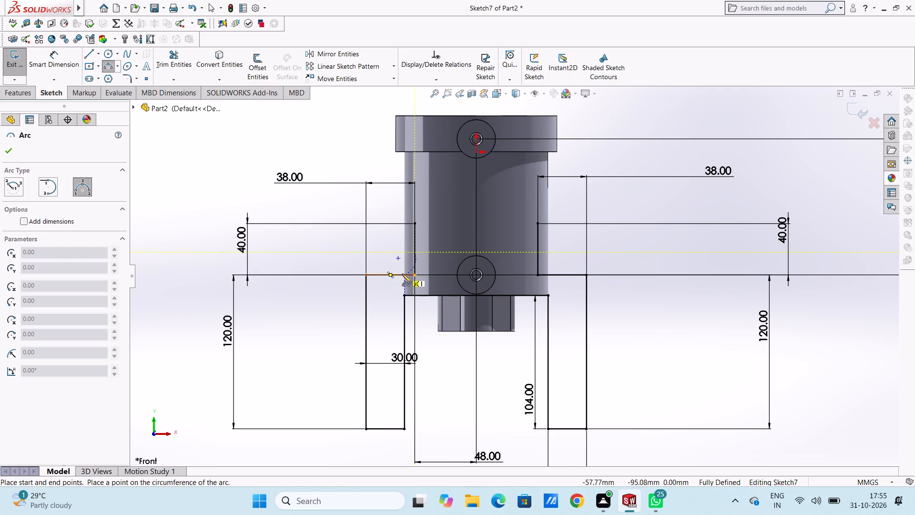
{"action": "left_click", "coordinate": [396, 274]}
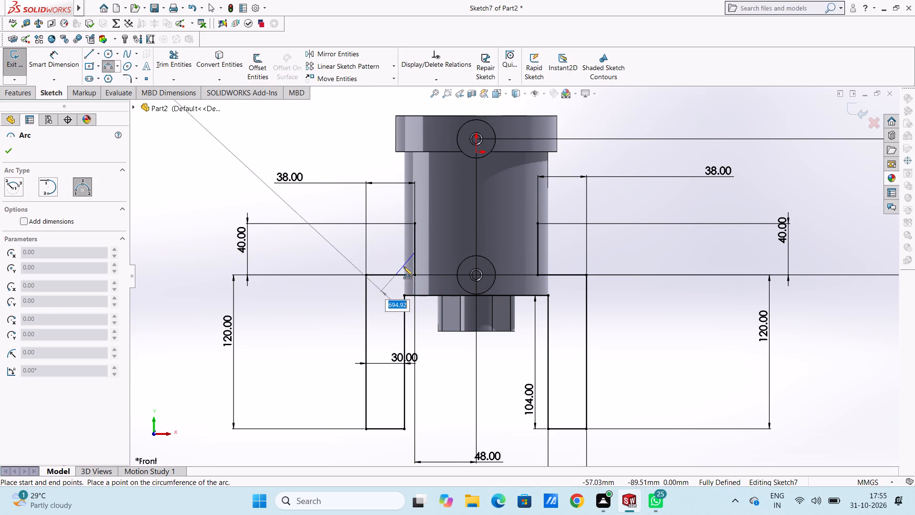
{"action": "type", "text": "15"}
{"action": "key", "text": "Return"}
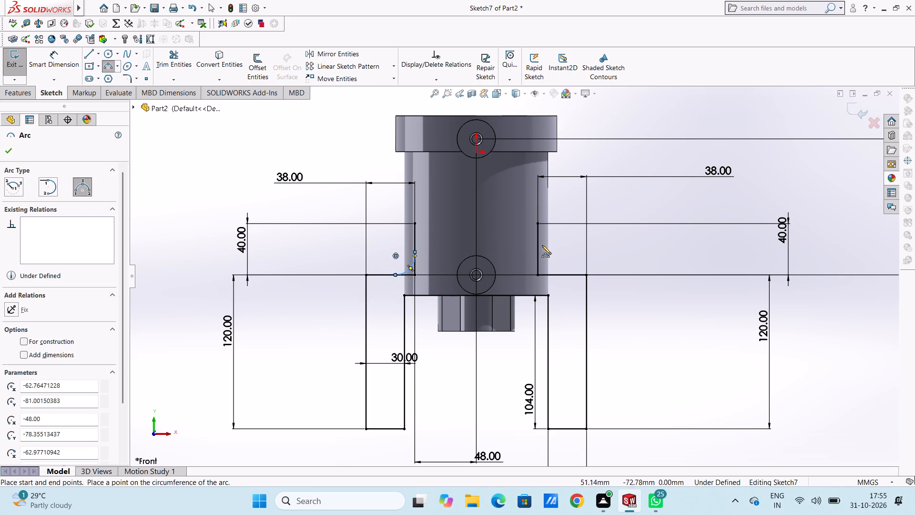
{"action": "left_click", "coordinate": [537, 254]}
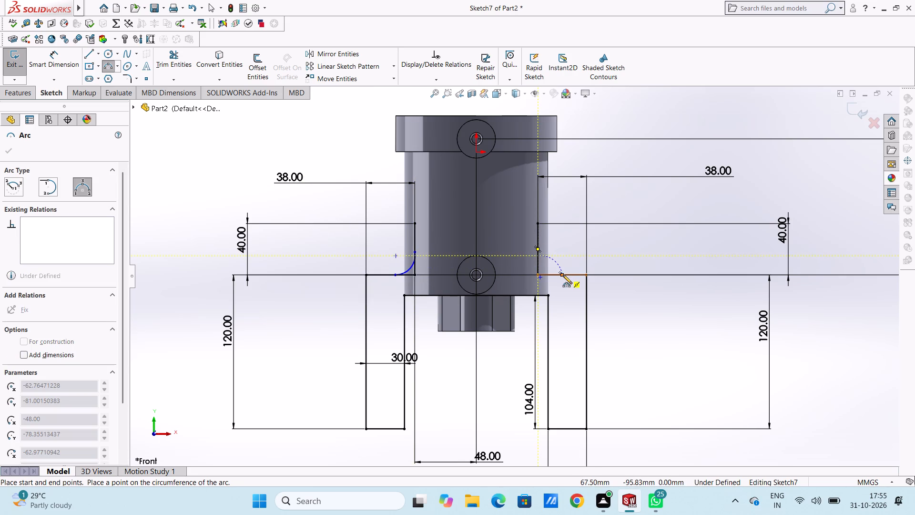
{"action": "left_click", "coordinate": [557, 275]}
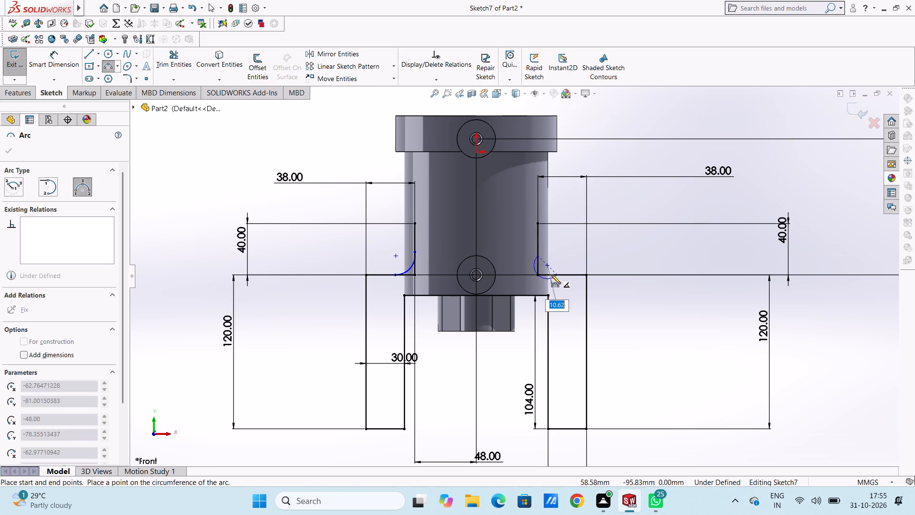
{"action": "type", "text": "15"}
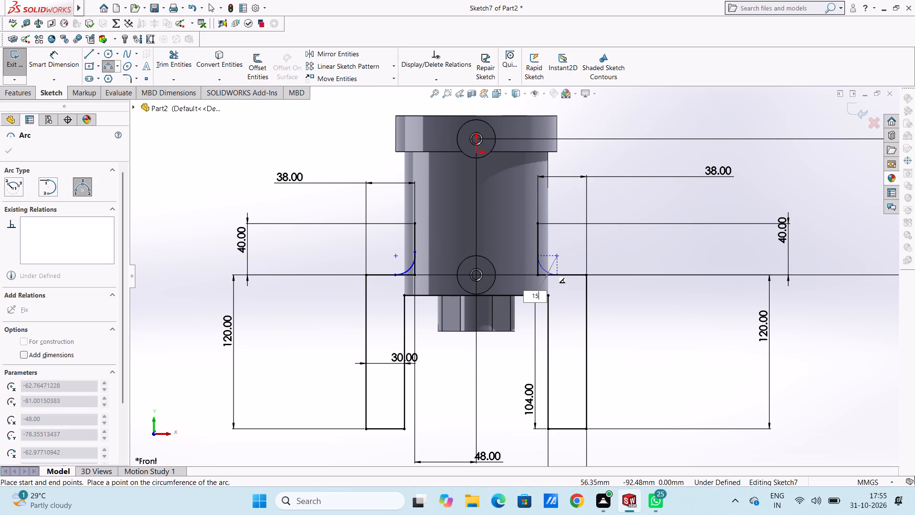
{"action": "key", "text": "Return"}
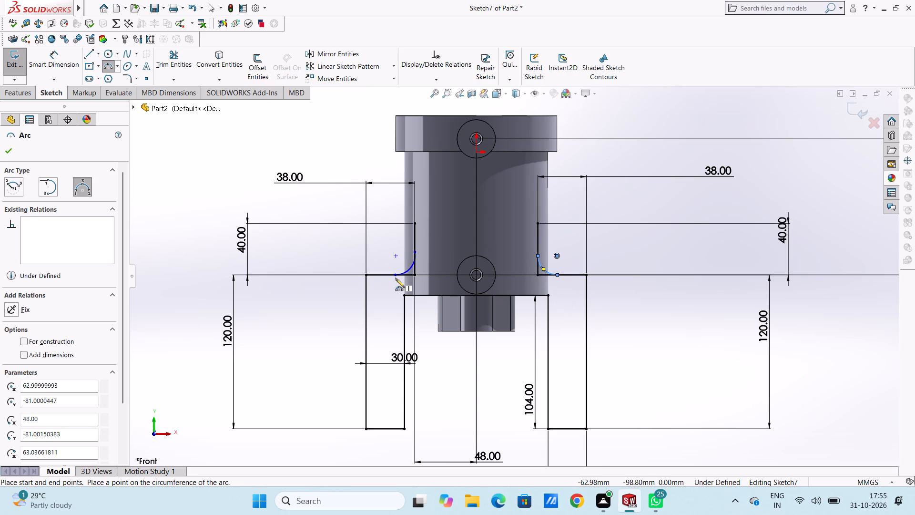
Draw 28 mm radius three-point arcs from the end of each 15 mm arc to that leg's outer vertical line.
{"action": "left_click", "coordinate": [395, 275]}
{"action": "left_click", "coordinate": [367, 299]}
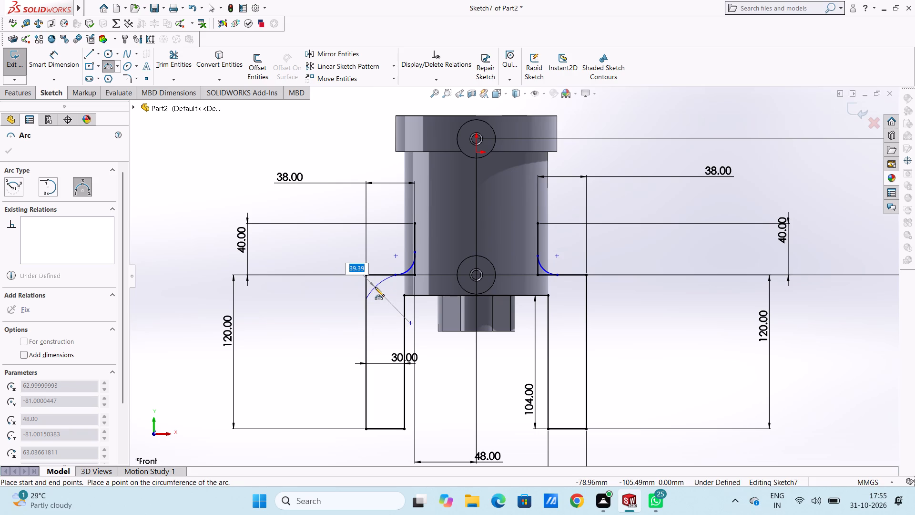
{"action": "type", "text": "28"}
{"action": "key", "text": "Return"}
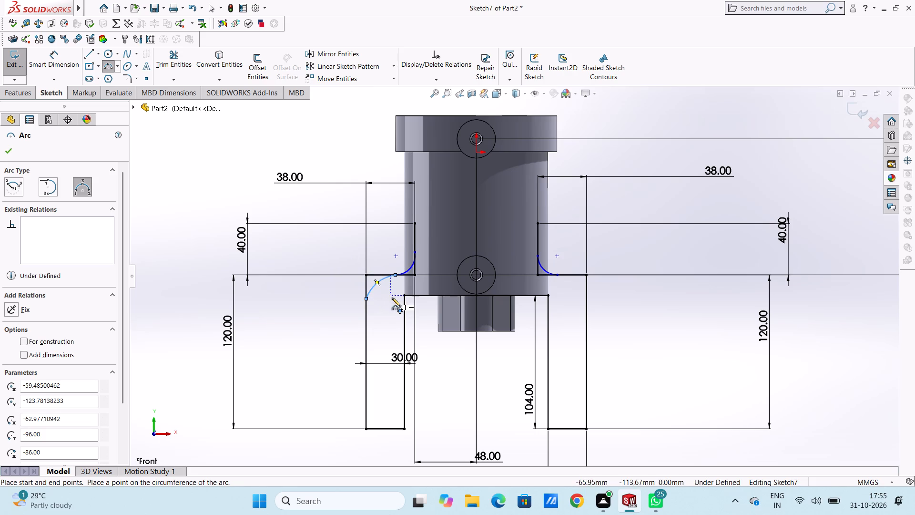
{"action": "left_click", "coordinate": [558, 274]}
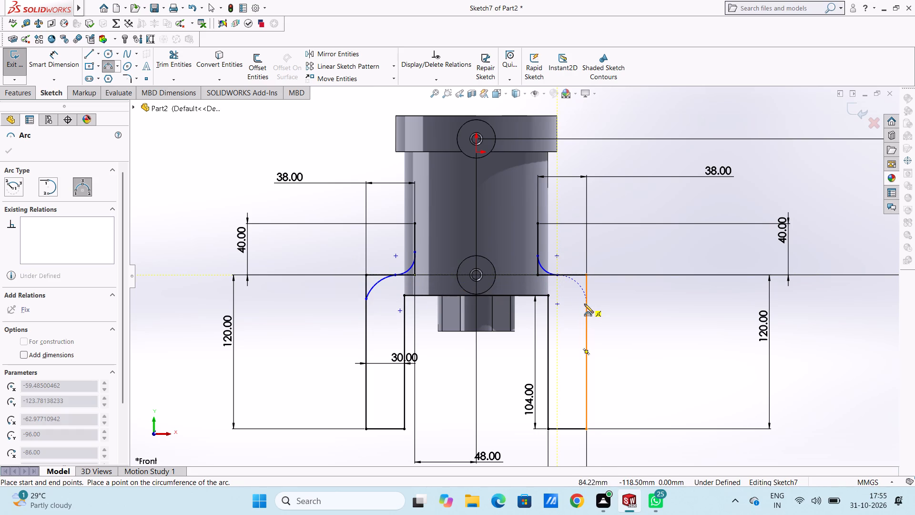
{"action": "left_click", "coordinate": [584, 304]}
{"action": "type", "text": "28"}
{"action": "key", "text": "Return"}
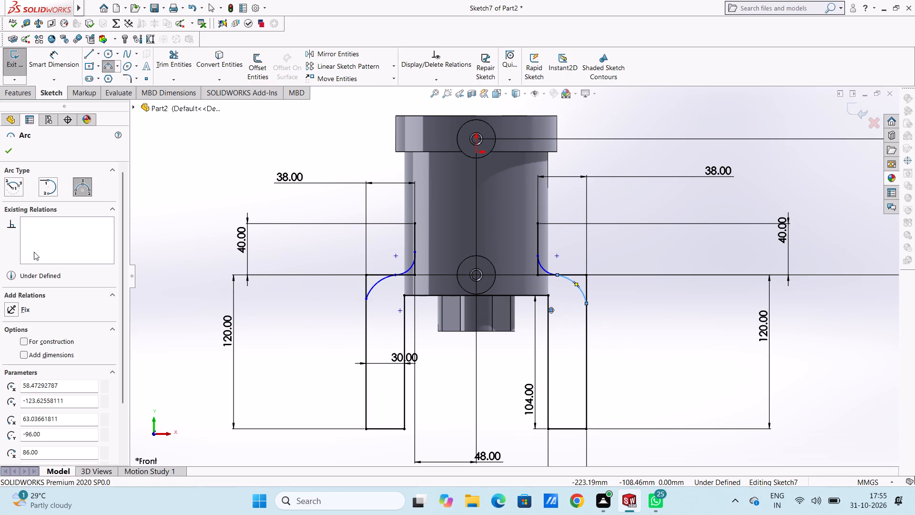
{"action": "left_click", "coordinate": [8, 143]}
{"action": "left_click", "coordinate": [10, 153]}
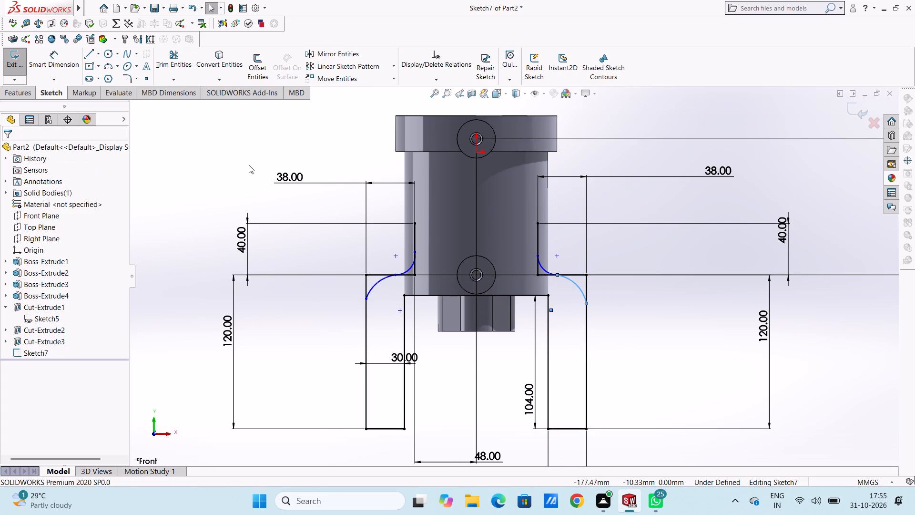
{"action": "left_click", "coordinate": [249, 165]}
Dimension the left leg's outer arc at a 28 mm radius and its inner arc at a 15 mm radius.
{"action": "left_click", "coordinate": [62, 61]}
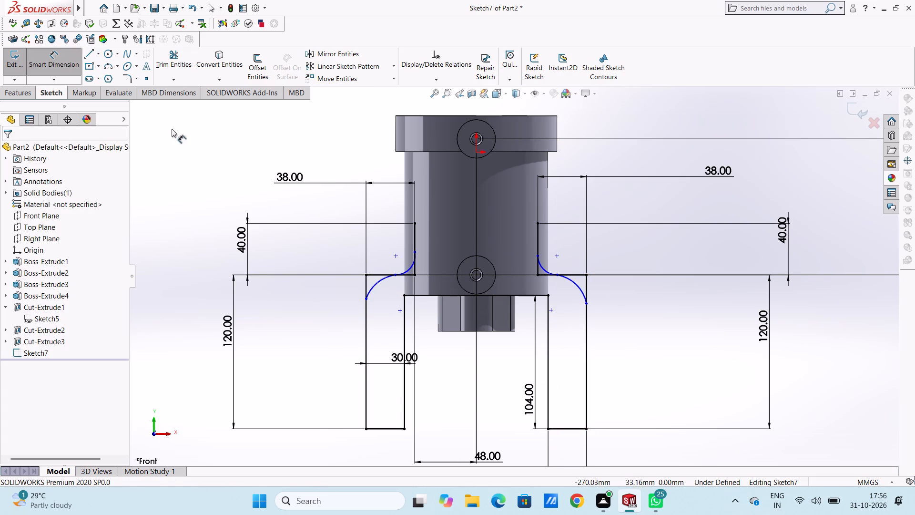
{"action": "left_click", "coordinate": [377, 283]}
{"action": "left_click", "coordinate": [216, 175]}
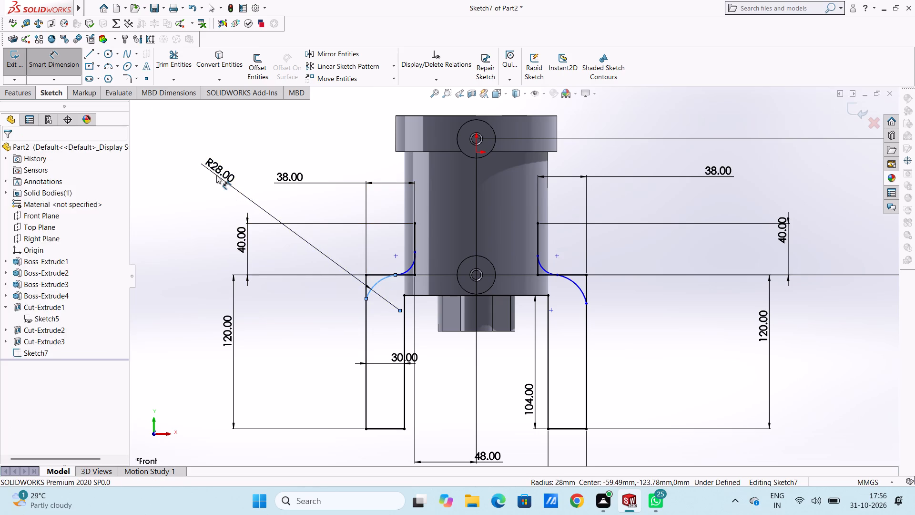
{"action": "left_click", "coordinate": [172, 160]}
{"action": "left_click", "coordinate": [162, 145]}
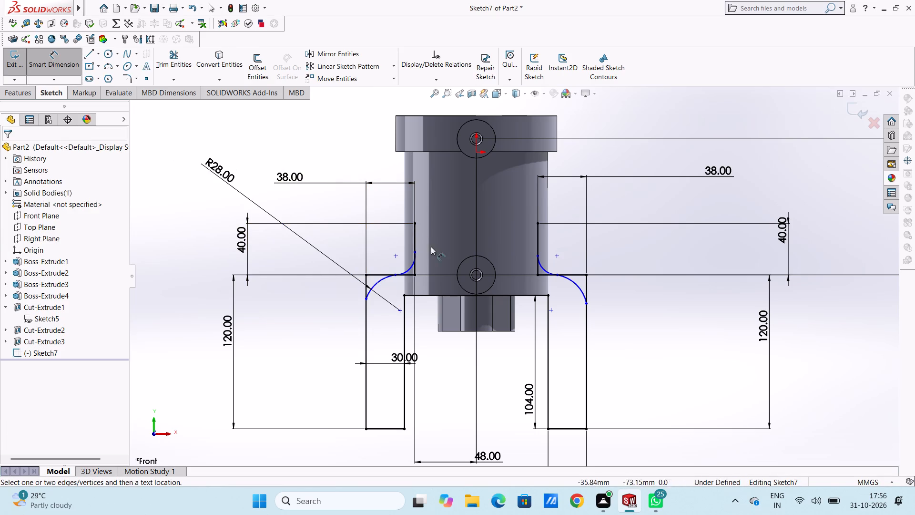
{"action": "left_click", "coordinate": [409, 269]}
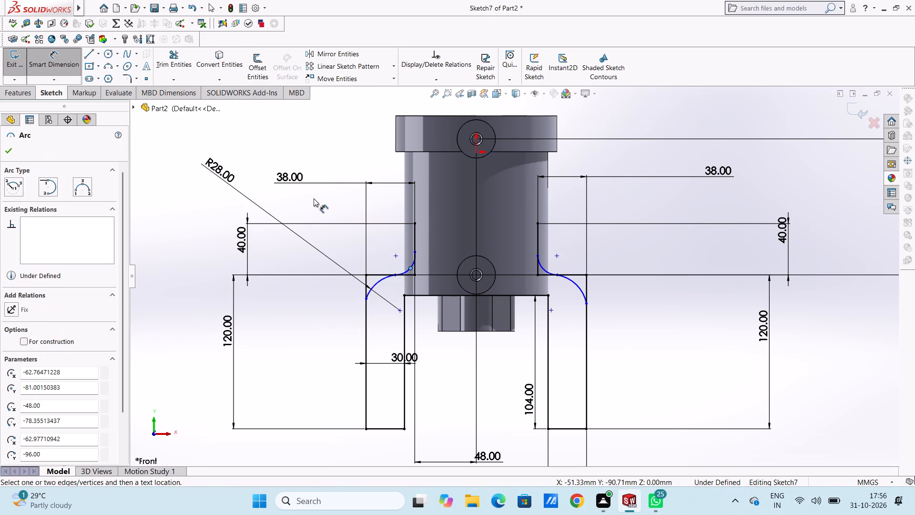
{"action": "key", "text": "Escape"}
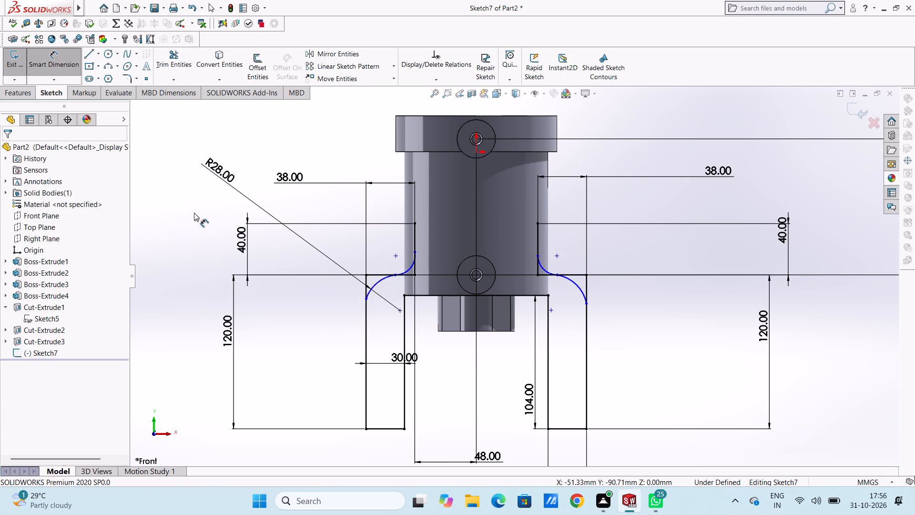
{"action": "key", "text": "Escape"}
{"action": "left_click", "coordinate": [67, 55]}
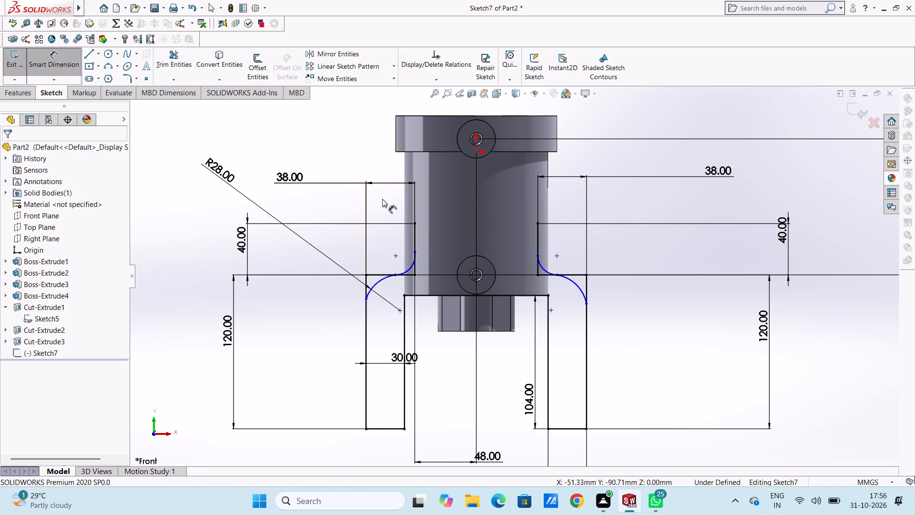
{"action": "left_click", "coordinate": [406, 269]}
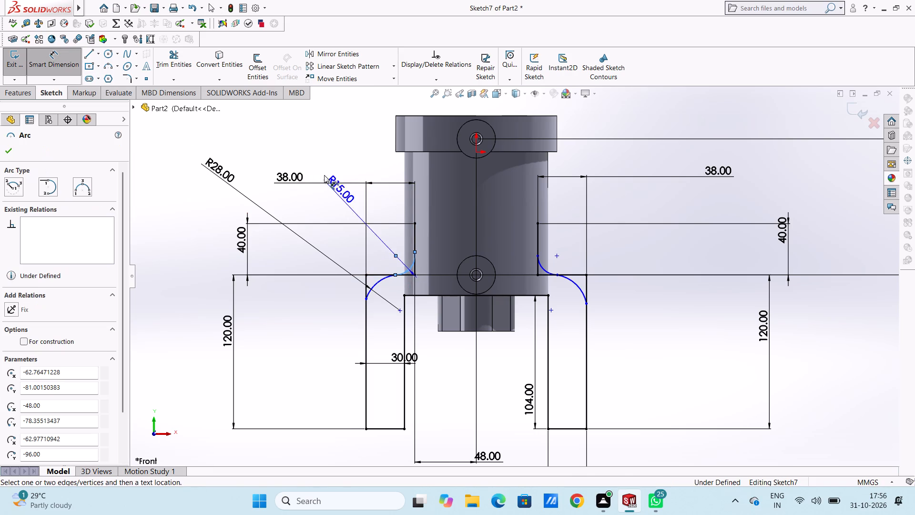
{"action": "left_click", "coordinate": [264, 149]}
{"action": "left_click", "coordinate": [221, 136]}
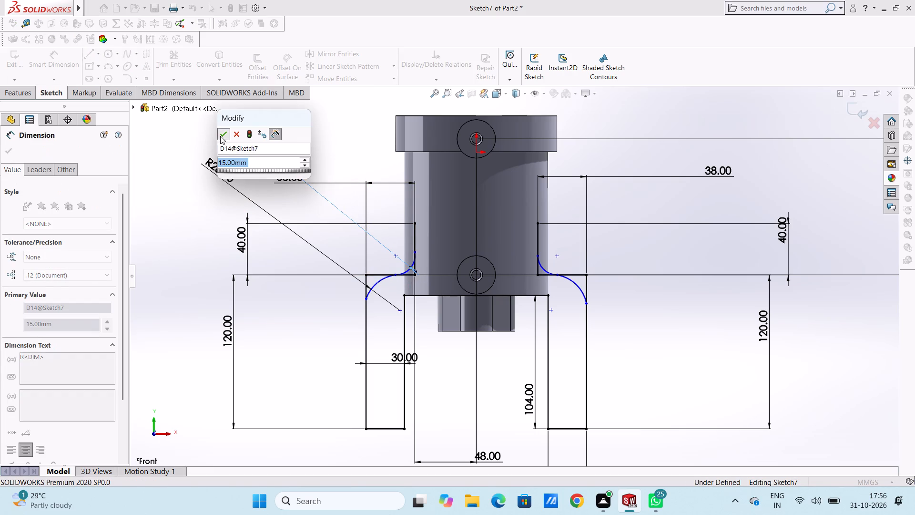
{"action": "left_click", "coordinate": [204, 137]}
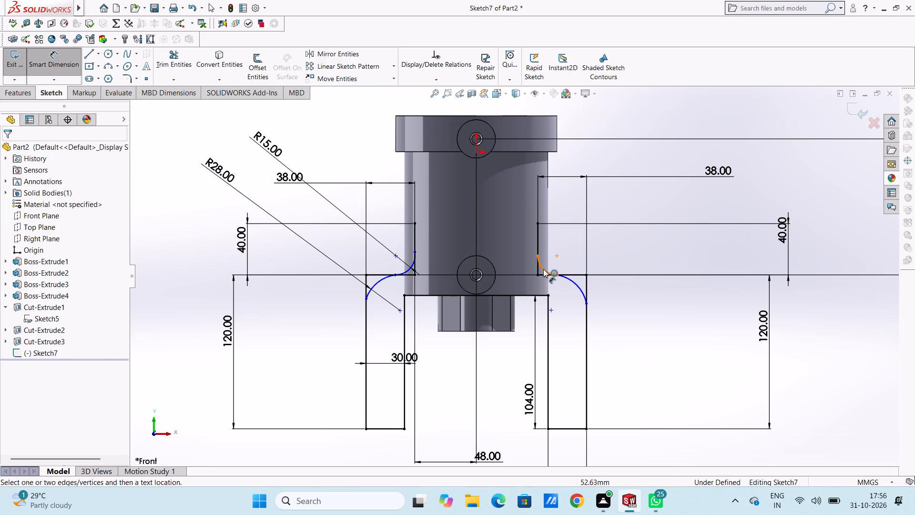
Dimension the right leg's inner arc at a 15 mm radius and its outer arc at a 28 mm radius.
{"action": "left_click", "coordinate": [543, 269]}
{"action": "left_click", "coordinate": [666, 150]}
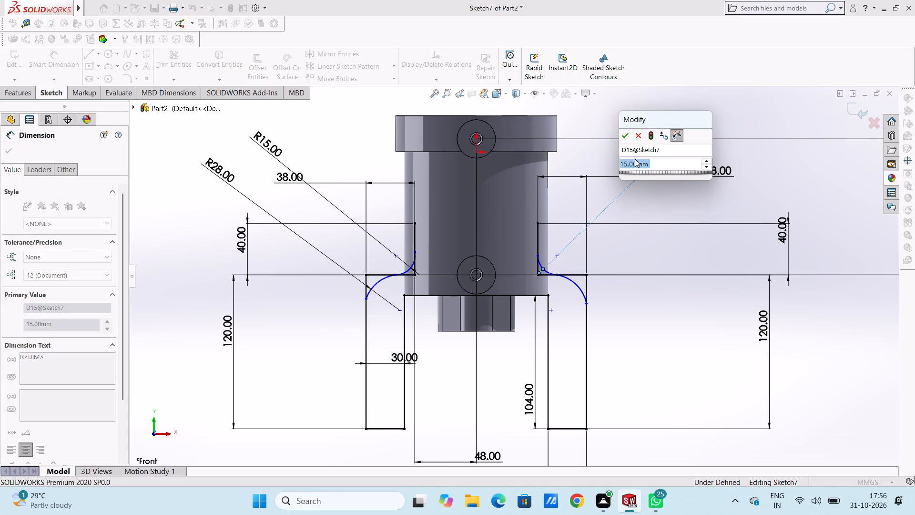
{"action": "left_click", "coordinate": [622, 138]}
{"action": "left_click", "coordinate": [602, 127]}
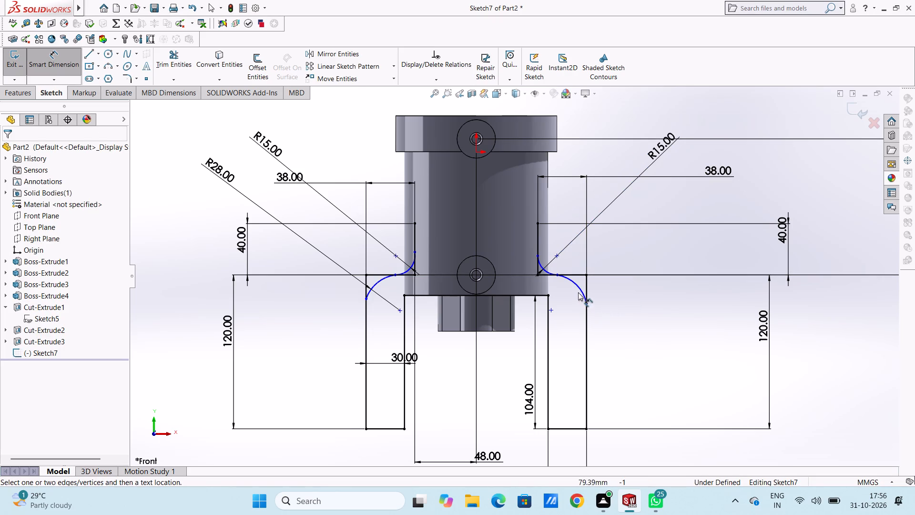
{"action": "left_click", "coordinate": [577, 291]}
{"action": "left_click", "coordinate": [577, 288]}
{"action": "left_click", "coordinate": [729, 215]}
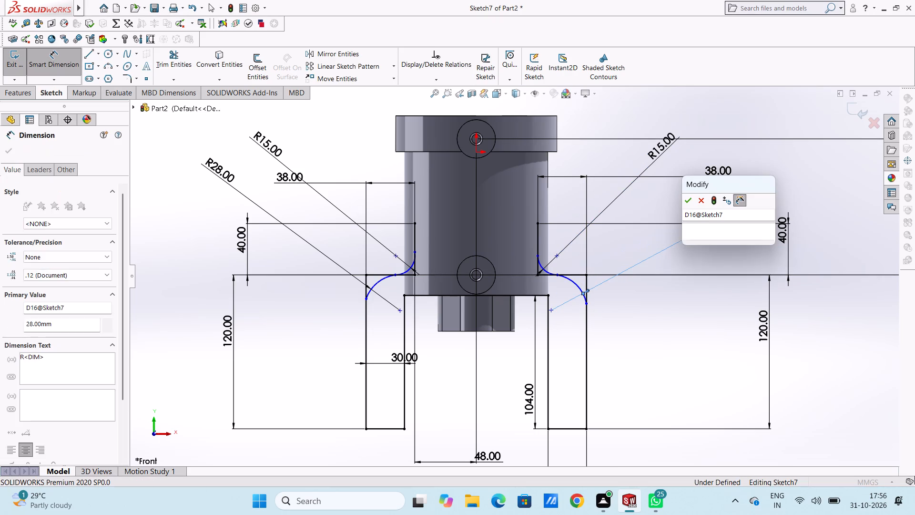
{"action": "left_click", "coordinate": [688, 199]}
{"action": "left_click", "coordinate": [667, 193]}
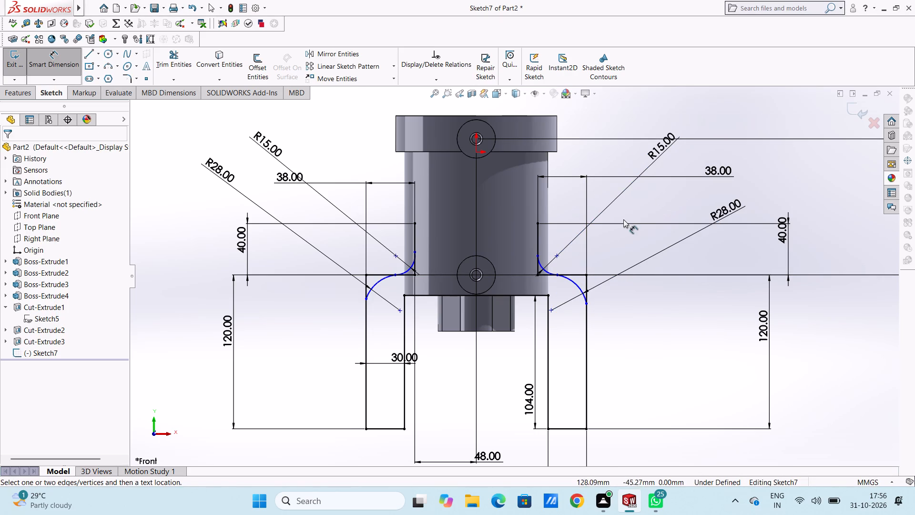
{"action": "scroll", "coordinate": [624, 211], "scroll_direction": "up", "scroll_amount": 1}
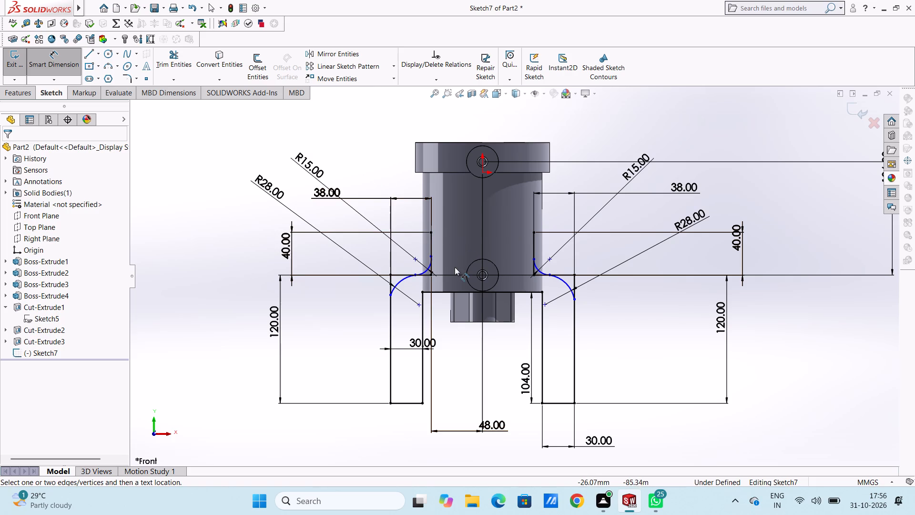
{"action": "left_click", "coordinate": [61, 61]}
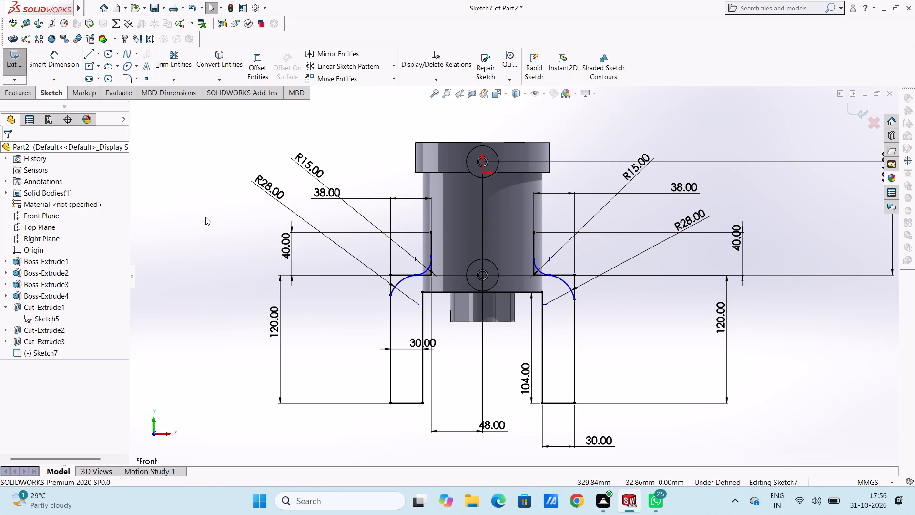
Make the left leg's 15 mm arc tangent to its upper vertical line and to its horizontal step line.
{"action": "scroll", "coordinate": [468, 213], "scroll_direction": "down", "scroll_amount": 5}
{"action": "scroll", "coordinate": [397, 386], "scroll_direction": "down", "scroll_amount": 4}
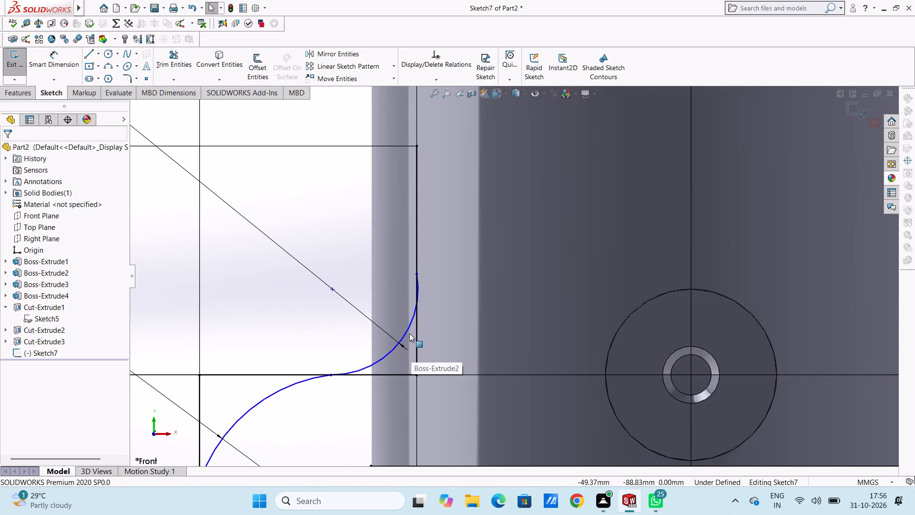
{"action": "left_click", "coordinate": [408, 332]}
{"action": "left_click", "coordinate": [417, 331], "text": "ctrl"}
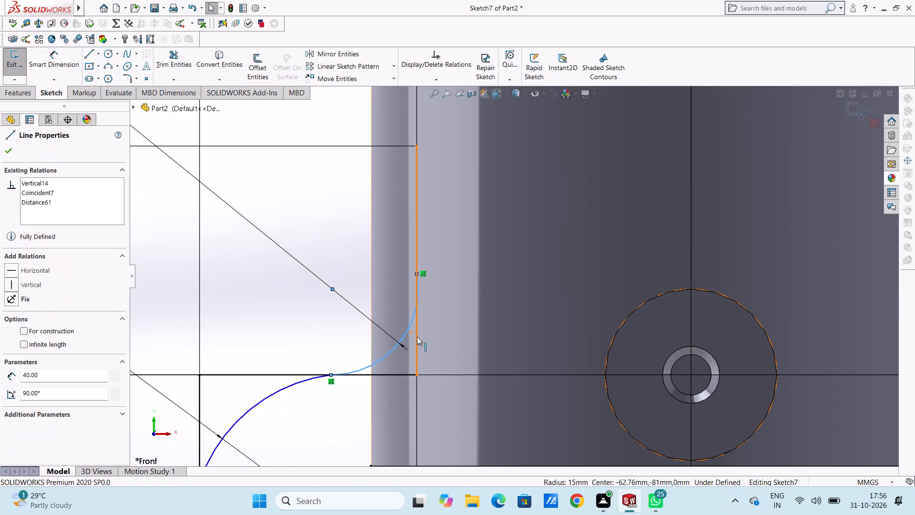
{"action": "left_click", "coordinate": [21, 319]}
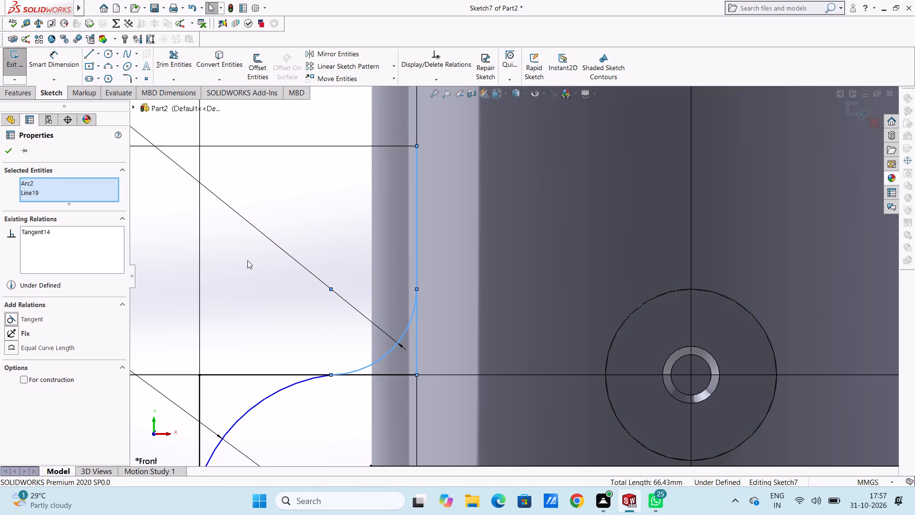
{"action": "left_click", "coordinate": [248, 276]}
{"action": "scroll", "coordinate": [321, 289], "scroll_direction": "up", "scroll_amount": 5}
{"action": "scroll", "coordinate": [419, 391], "scroll_direction": "down", "scroll_amount": 4}
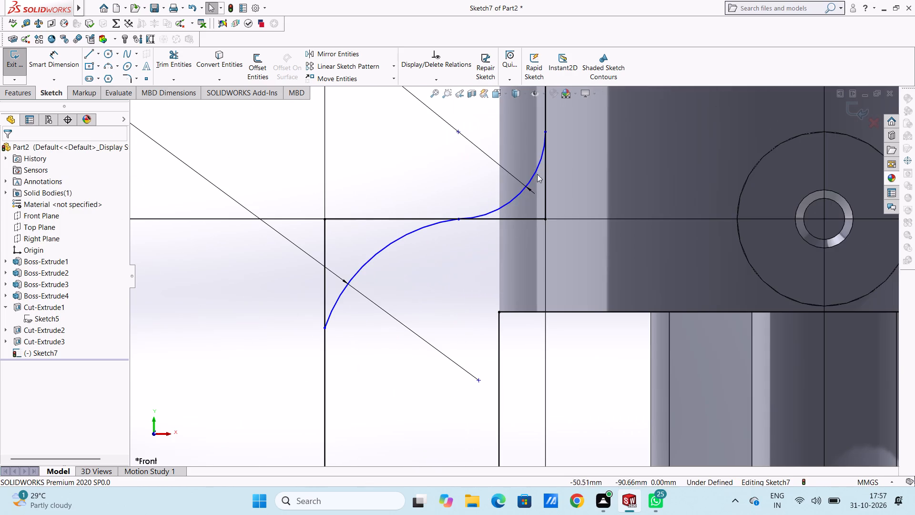
{"action": "left_click", "coordinate": [518, 196]}
{"action": "left_click", "coordinate": [494, 223], "text": "ctrl"}
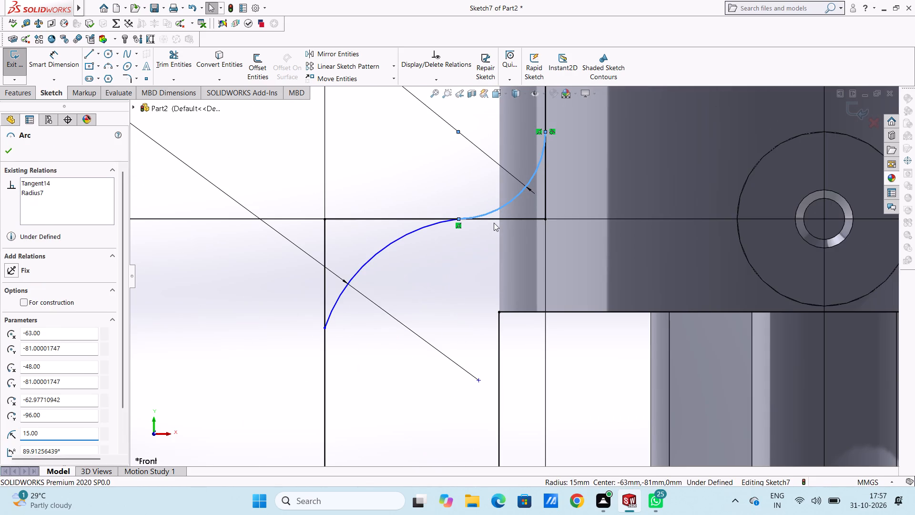
{"action": "left_click", "coordinate": [492, 219], "text": "ctrl"}
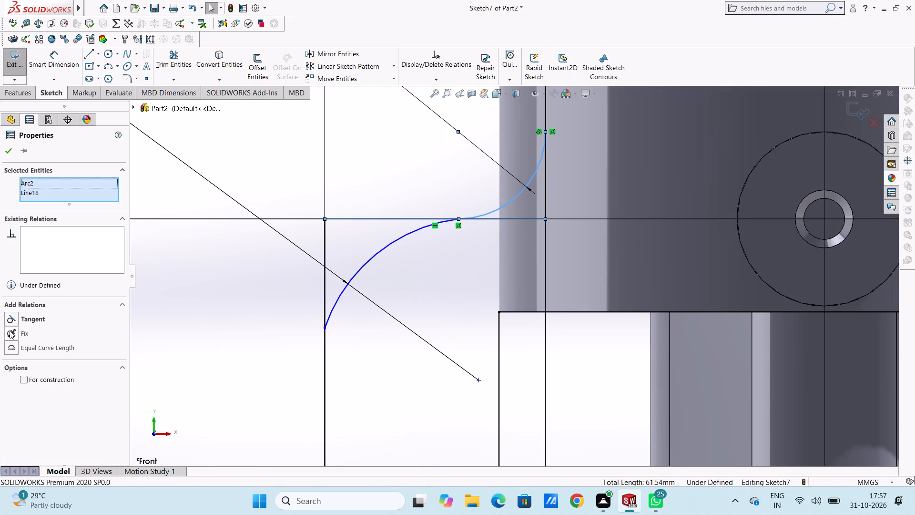
{"action": "left_click", "coordinate": [15, 319]}
{"action": "left_click", "coordinate": [208, 280]}
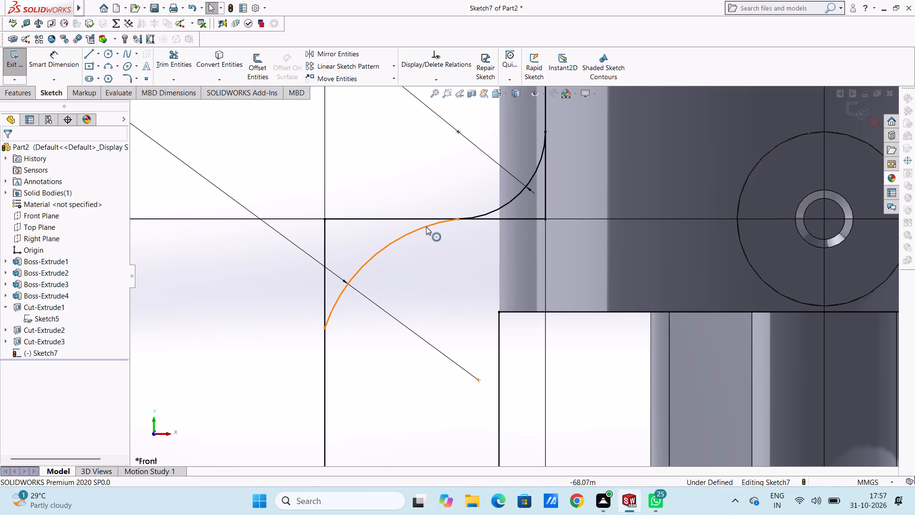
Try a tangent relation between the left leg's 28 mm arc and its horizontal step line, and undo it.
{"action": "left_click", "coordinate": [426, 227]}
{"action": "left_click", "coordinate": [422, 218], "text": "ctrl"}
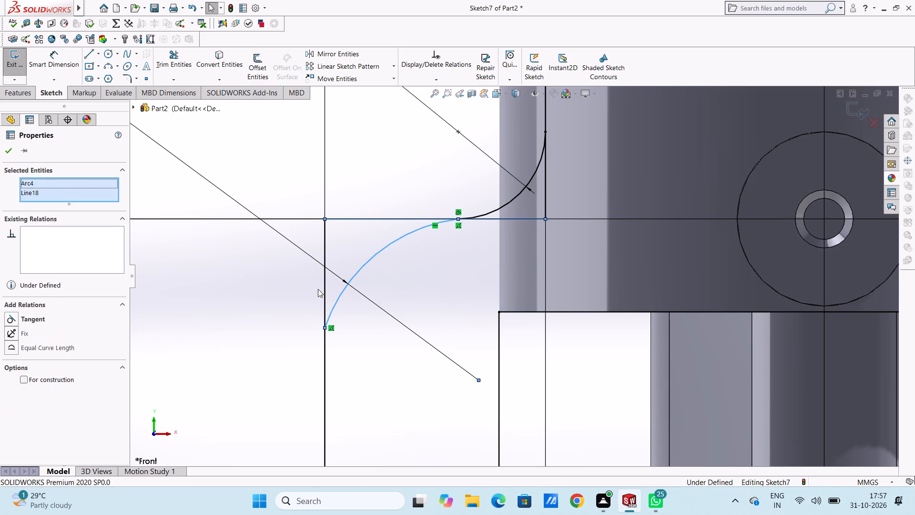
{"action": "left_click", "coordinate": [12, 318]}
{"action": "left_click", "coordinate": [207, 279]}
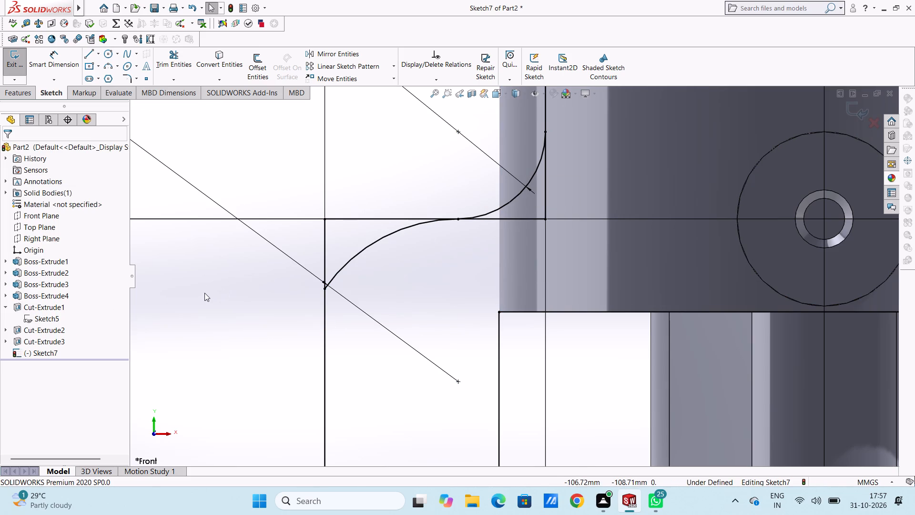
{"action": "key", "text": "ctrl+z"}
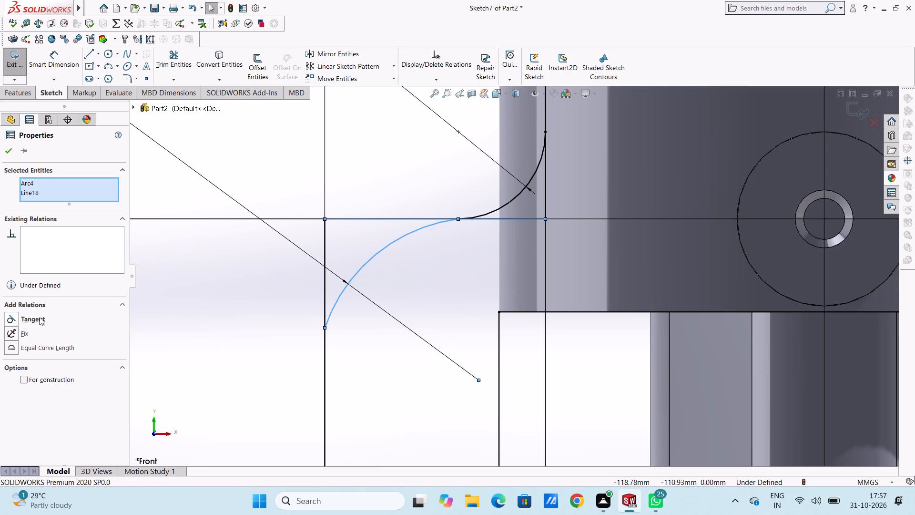
Make the left leg's 28 mm arc tangent to that leg's outer vertical line.
{"action": "left_click", "coordinate": [169, 335]}
{"action": "left_click", "coordinate": [338, 303]}
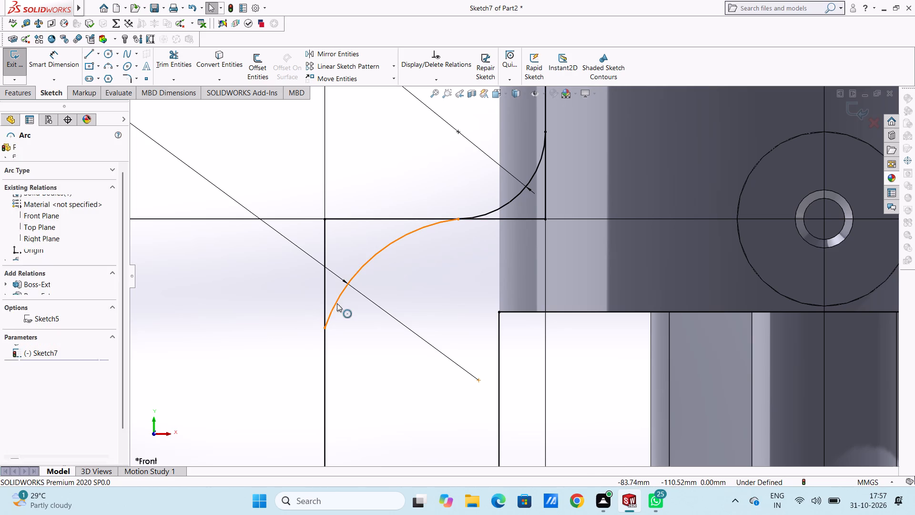
{"action": "left_click", "coordinate": [327, 295], "text": "ctrl"}
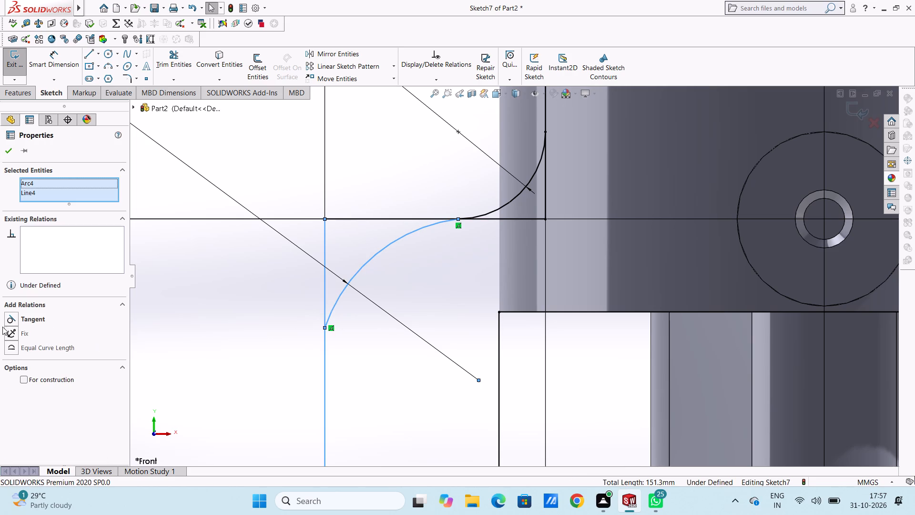
{"action": "left_click", "coordinate": [6, 322]}
{"action": "left_click", "coordinate": [223, 292]}
Make the right leg's 15 mm arc tangent to its horizontal step line and to its upper vertical line.
{"action": "scroll", "coordinate": [223, 292], "scroll_direction": "up", "scroll_amount": 5}
{"action": "scroll", "coordinate": [381, 280], "scroll_direction": "up", "scroll_amount": 2}
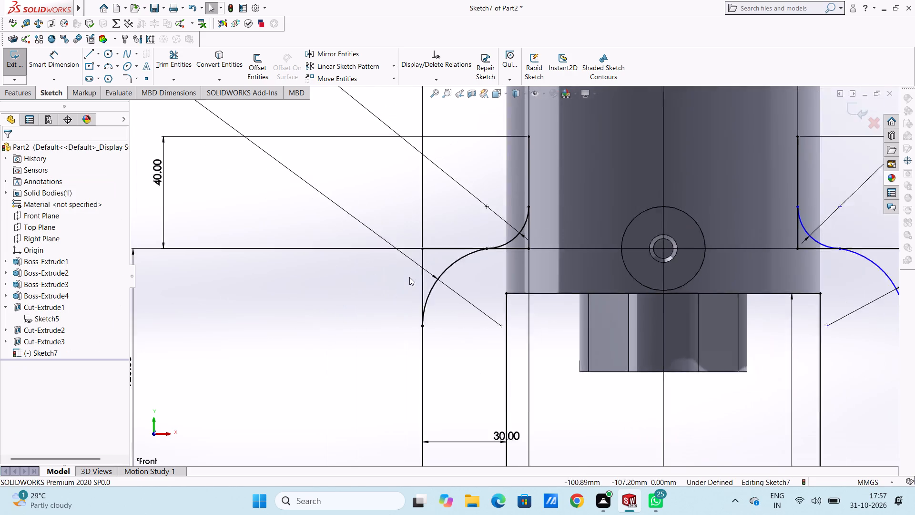
{"action": "scroll", "coordinate": [409, 277], "scroll_direction": "up", "scroll_amount": 4}
{"action": "scroll", "coordinate": [708, 289], "scroll_direction": "up", "scroll_amount": 1}
{"action": "scroll", "coordinate": [672, 266], "scroll_direction": "down", "scroll_amount": 4}
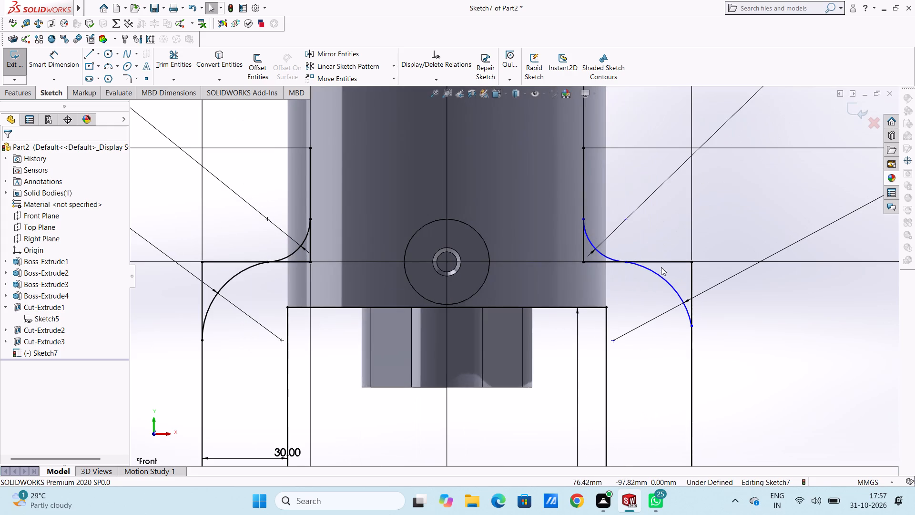
{"action": "scroll", "coordinate": [608, 253], "scroll_direction": "down", "scroll_amount": 3}
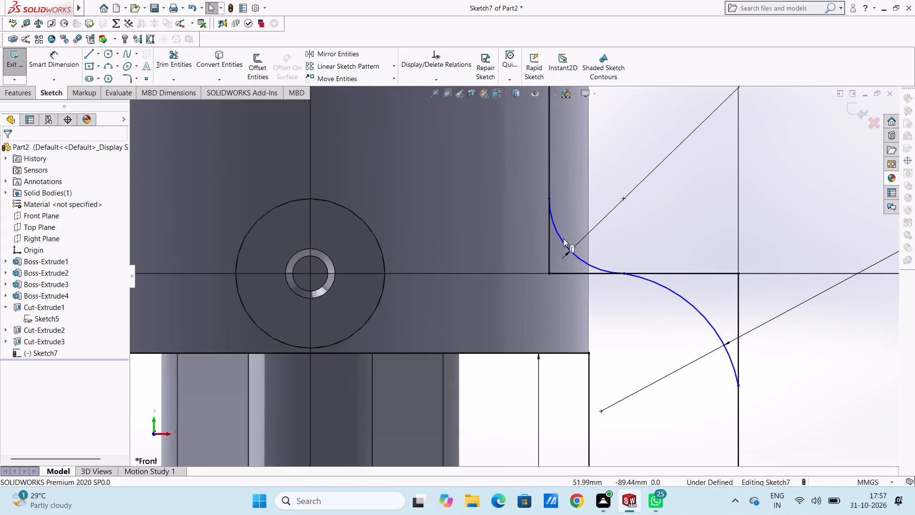
{"action": "left_click", "coordinate": [561, 239]}
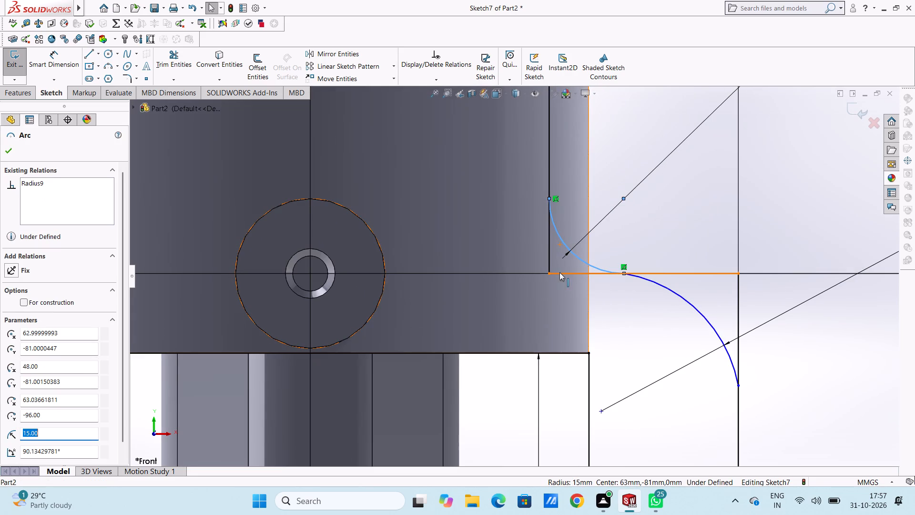
{"action": "left_click", "coordinate": [559, 272], "text": "ctrl"}
{"action": "left_click", "coordinate": [12, 319]}
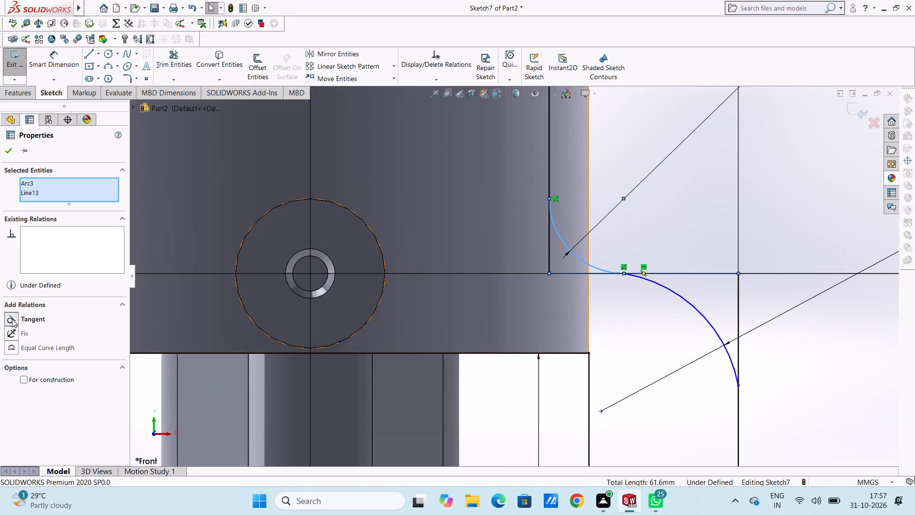
{"action": "left_click", "coordinate": [678, 207]}
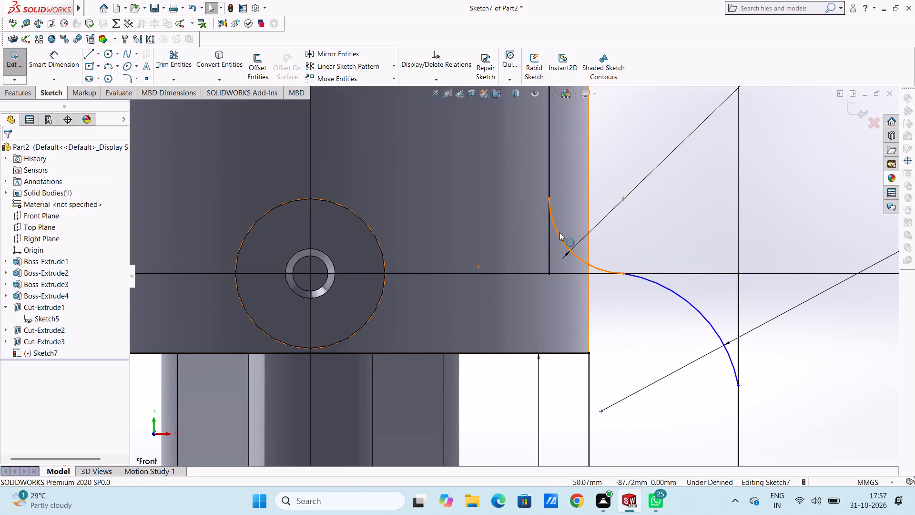
{"action": "left_click", "coordinate": [559, 232]}
{"action": "left_click", "coordinate": [548, 181], "text": "ctrl"}
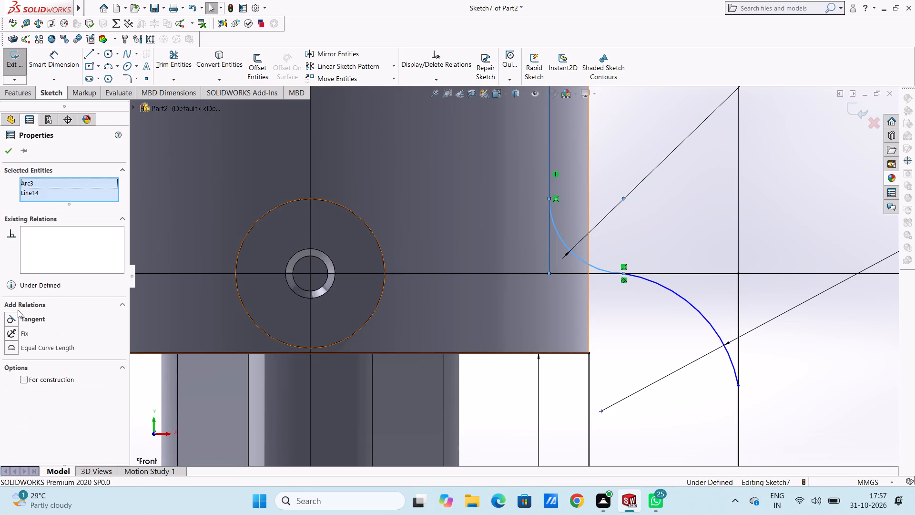
{"action": "left_click", "coordinate": [14, 318]}
{"action": "left_click", "coordinate": [681, 200]}
Make the right leg's 28 mm arc tangent to that leg's outer vertical line.
{"action": "scroll", "coordinate": [675, 207], "scroll_direction": "up", "scroll_amount": 4}
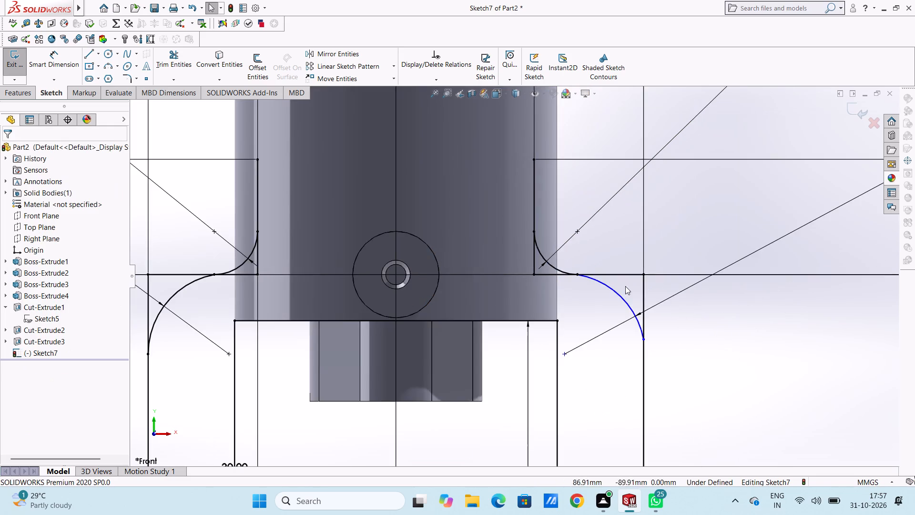
{"action": "scroll", "coordinate": [597, 319], "scroll_direction": "up", "scroll_amount": 6}
{"action": "left_click", "coordinate": [555, 282]}
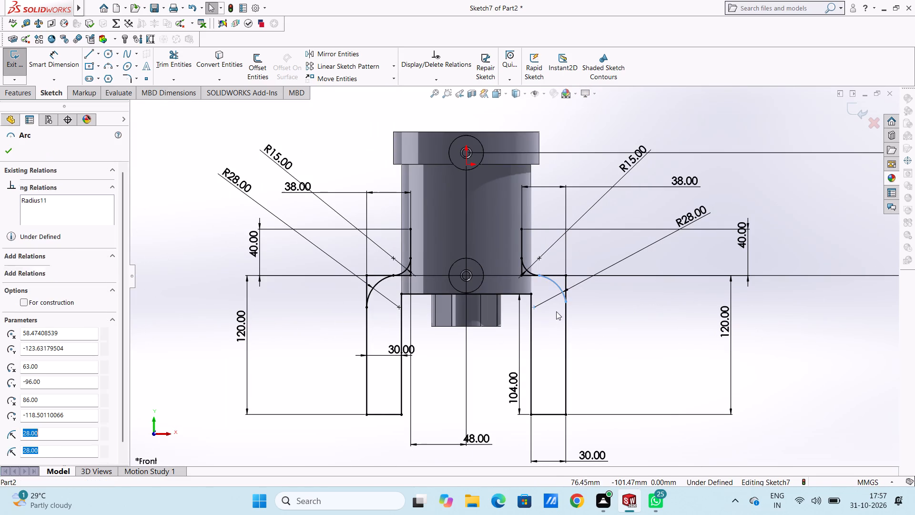
{"action": "left_click", "coordinate": [564, 322], "text": "ctrl"}
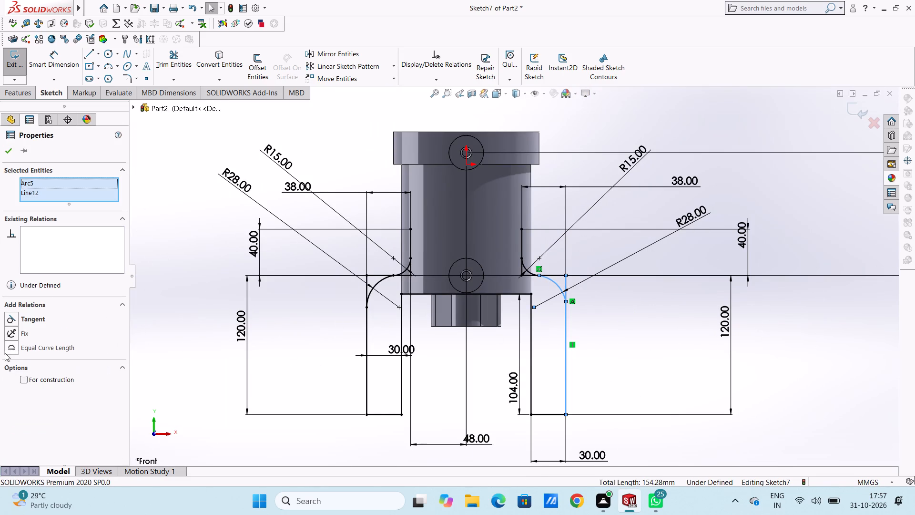
{"action": "left_click", "coordinate": [12, 317]}
{"action": "left_click", "coordinate": [228, 290]}
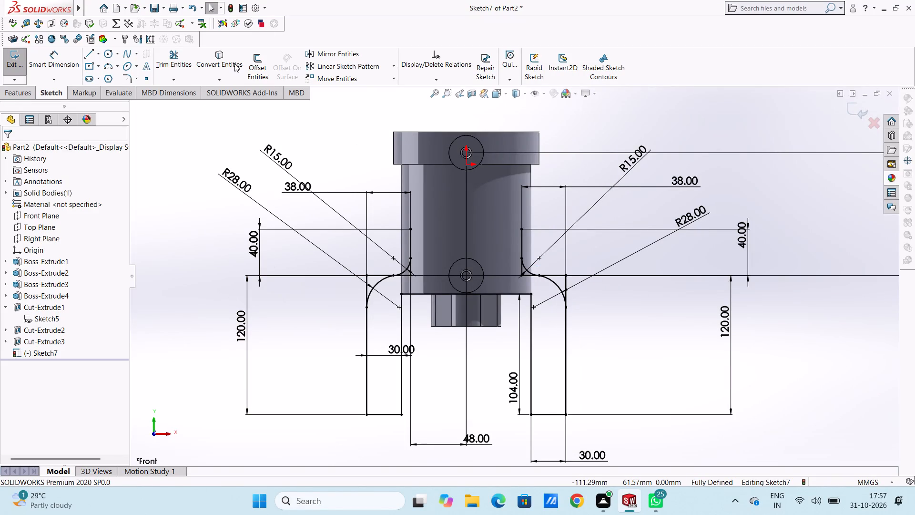
Trim the left leg's square corner lines outside the 28 mm arc, allowing their associated dimensions to be deleted.
{"action": "left_click", "coordinate": [175, 56]}
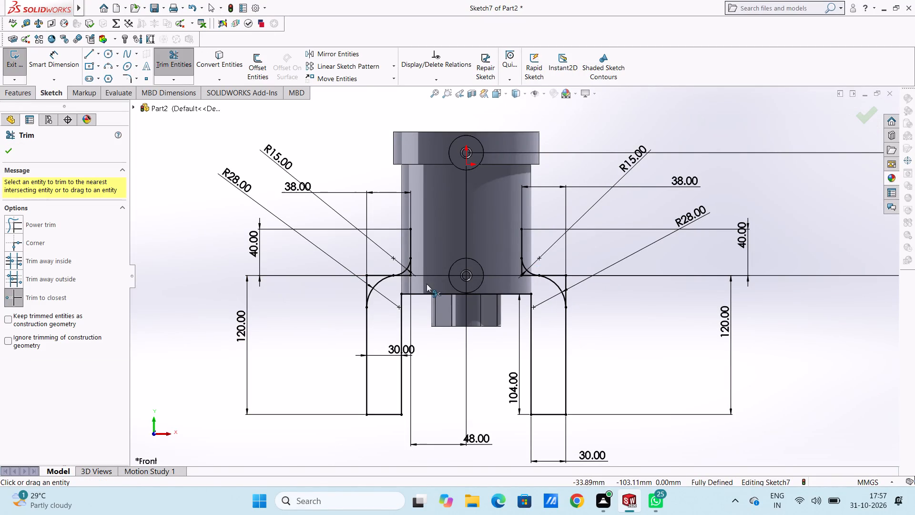
{"action": "scroll", "coordinate": [427, 284], "scroll_direction": "down", "scroll_amount": 4}
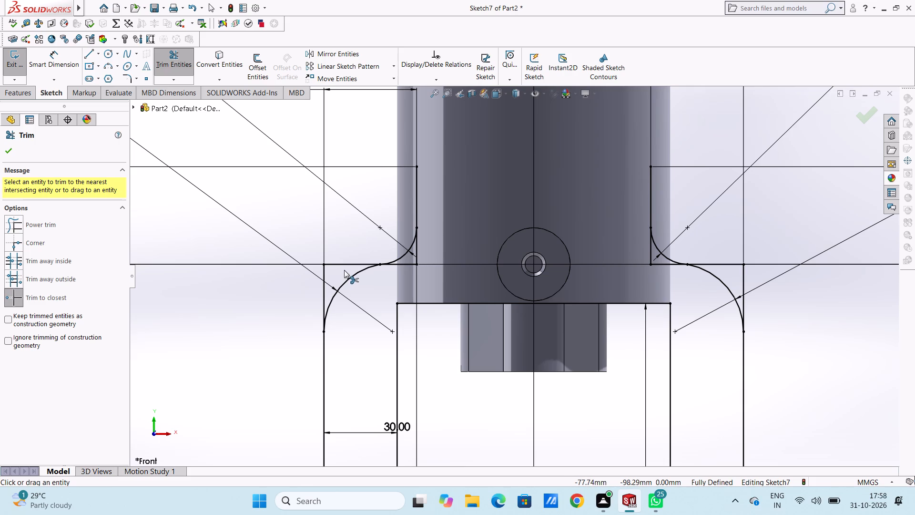
{"action": "left_click", "coordinate": [346, 263]}
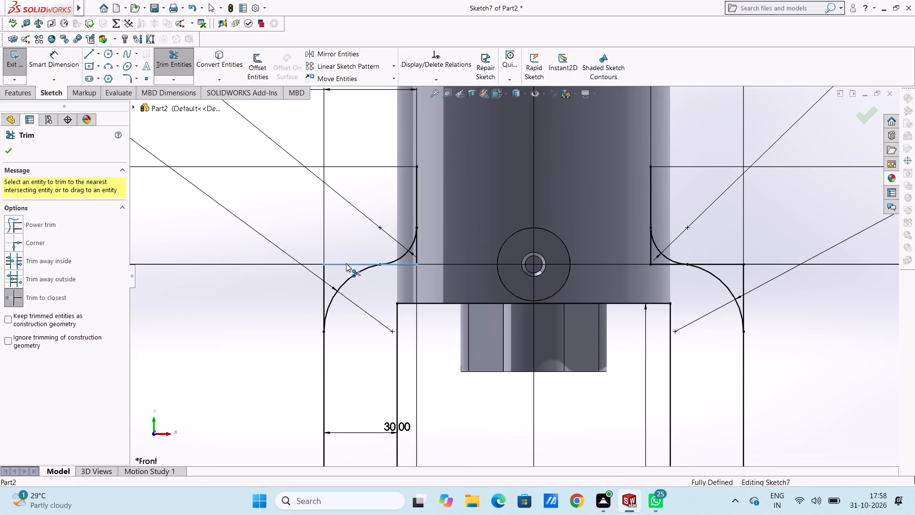
{"action": "left_click", "coordinate": [325, 276]}
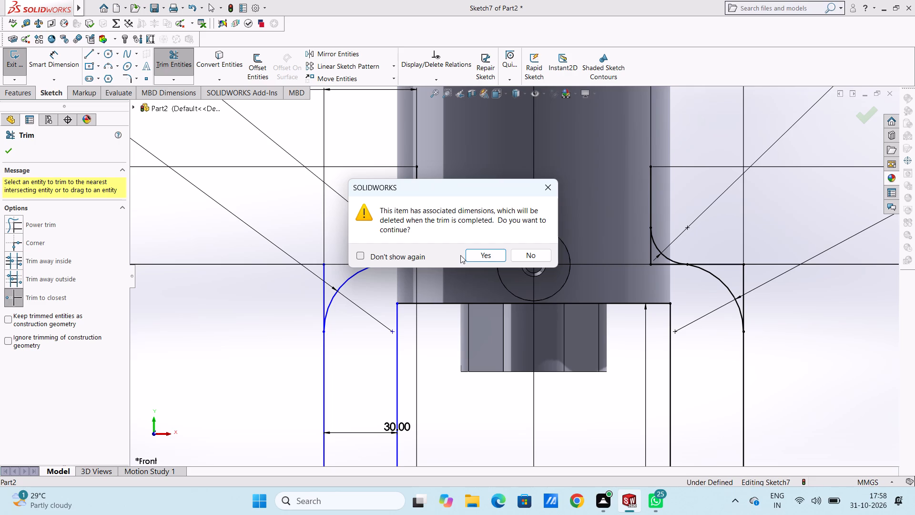
{"action": "left_click", "coordinate": [484, 256]}
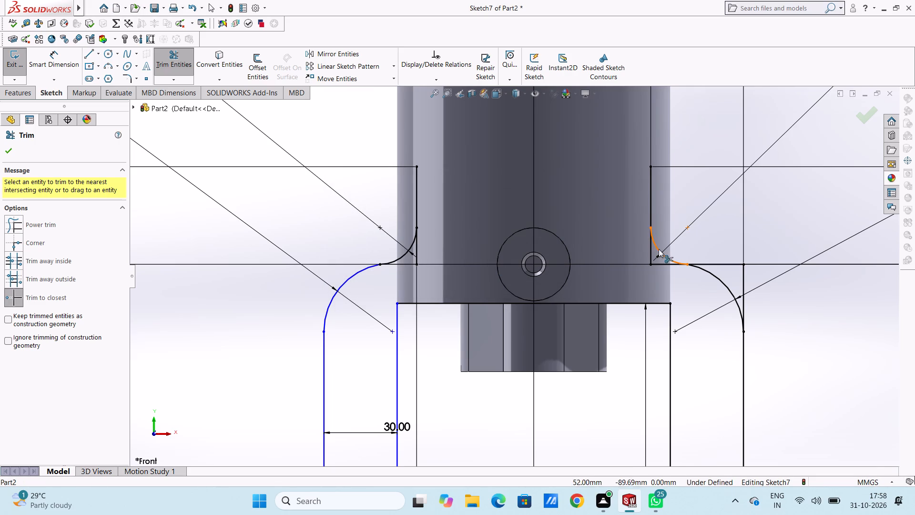
Trim the square corner lines beyond both legs' 15 mm arcs, allowing their associated dimensions to be deleted.
{"action": "left_click", "coordinate": [648, 255]}
{"action": "left_click", "coordinate": [654, 264]}
{"action": "left_click", "coordinate": [651, 259]}
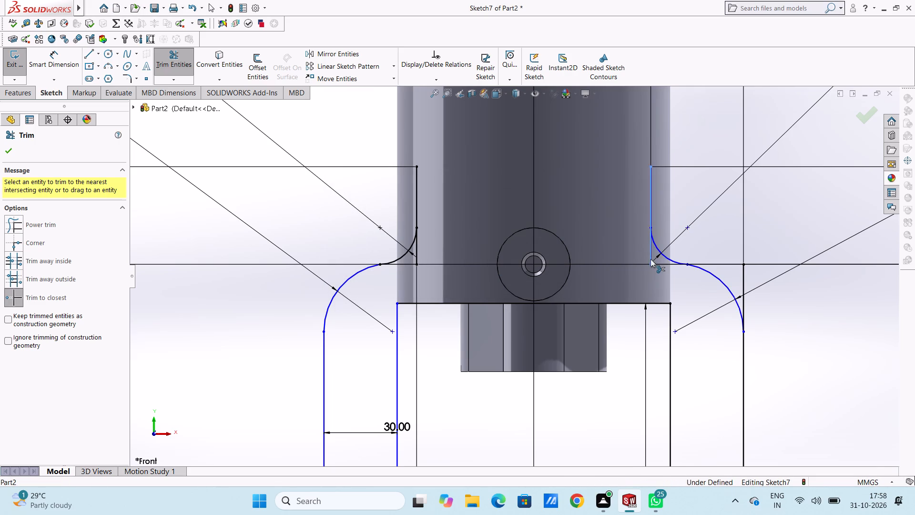
{"action": "left_click", "coordinate": [478, 257]}
{"action": "left_click", "coordinate": [408, 262]}
{"action": "left_click", "coordinate": [414, 258]}
{"action": "left_click", "coordinate": [419, 258]}
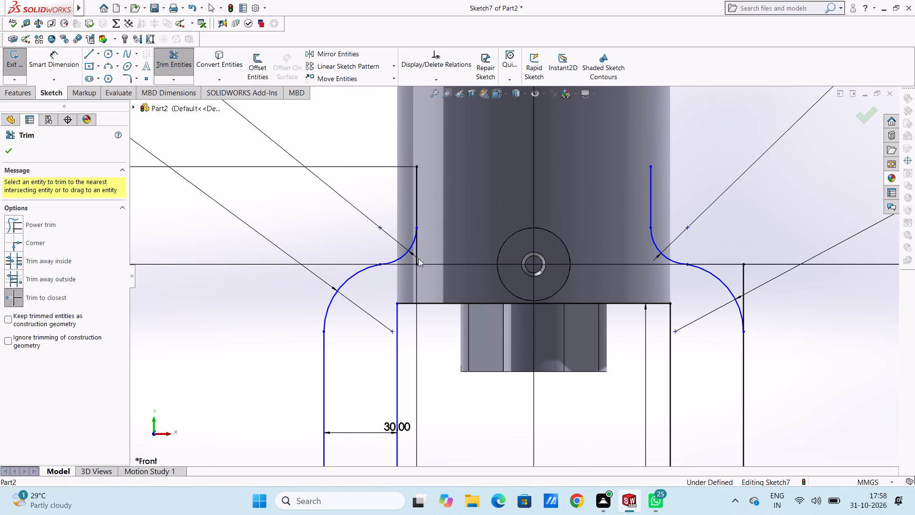
{"action": "left_click", "coordinate": [479, 255]}
Trim the right leg's square corner lines outside its 28 mm arc.
{"action": "scroll", "coordinate": [475, 259], "scroll_direction": "up", "scroll_amount": 5}
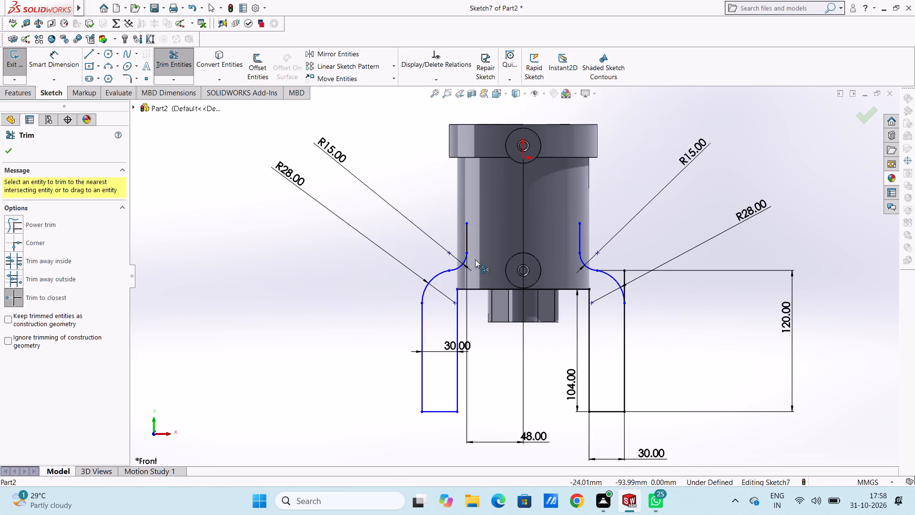
{"action": "scroll", "coordinate": [518, 355], "scroll_direction": "up", "scroll_amount": 1}
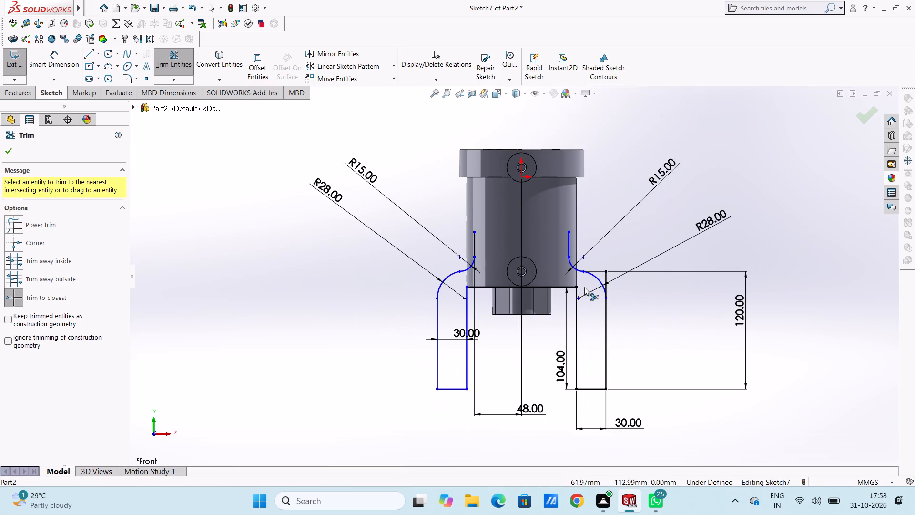
{"action": "left_click", "coordinate": [604, 276]}
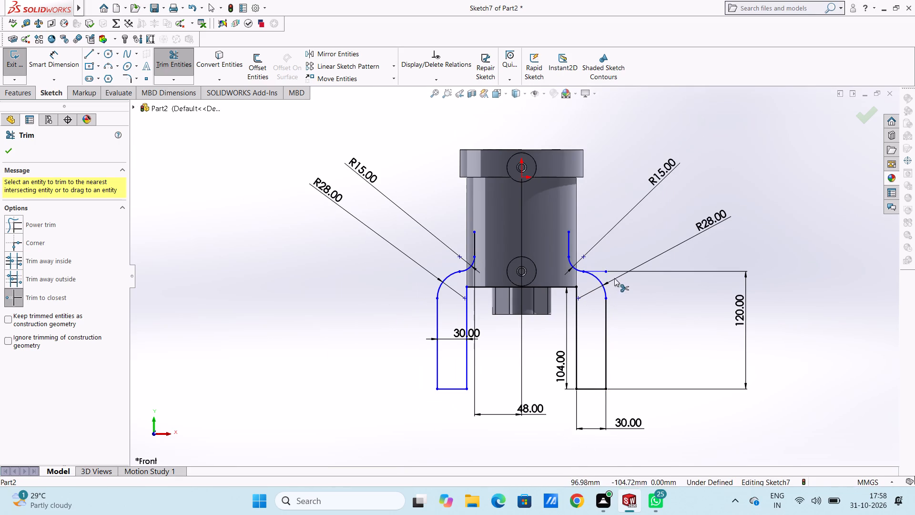
{"action": "left_click", "coordinate": [605, 273]}
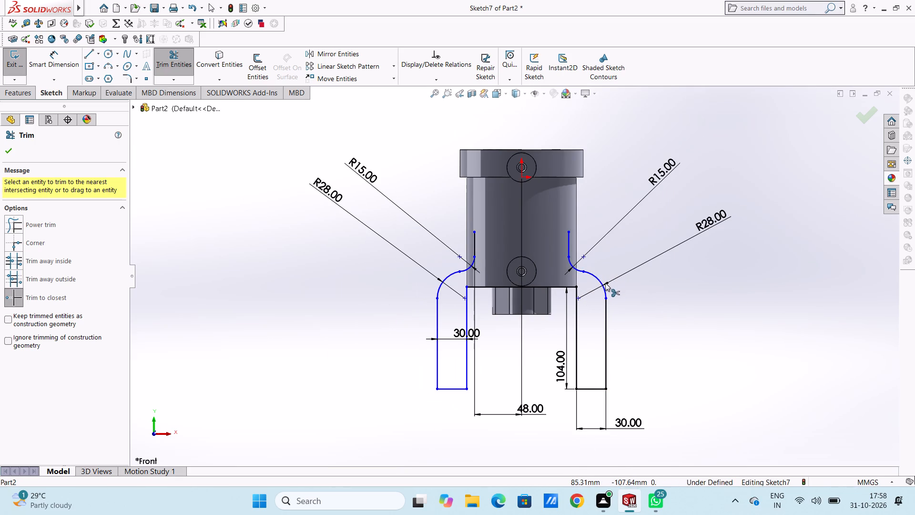
Finish trimming the right leg's outer corner at its 28 mm arc.
{"action": "left_click", "coordinate": [606, 282]}
{"action": "left_click", "coordinate": [607, 281]}
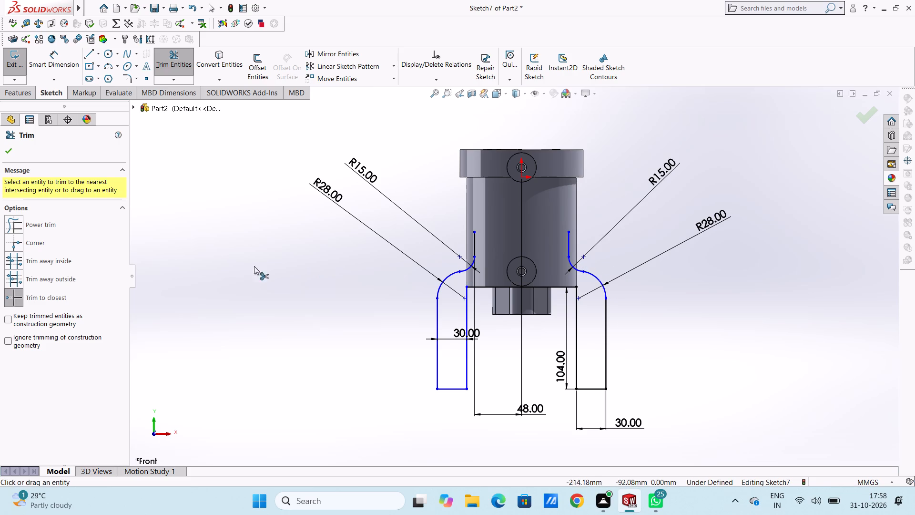
{"action": "left_click", "coordinate": [9, 153]}
{"action": "left_click", "coordinate": [185, 194]}
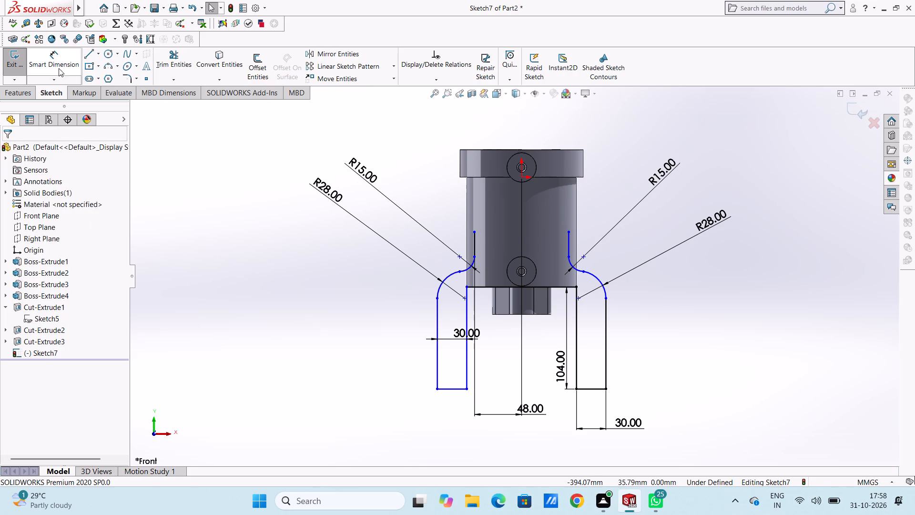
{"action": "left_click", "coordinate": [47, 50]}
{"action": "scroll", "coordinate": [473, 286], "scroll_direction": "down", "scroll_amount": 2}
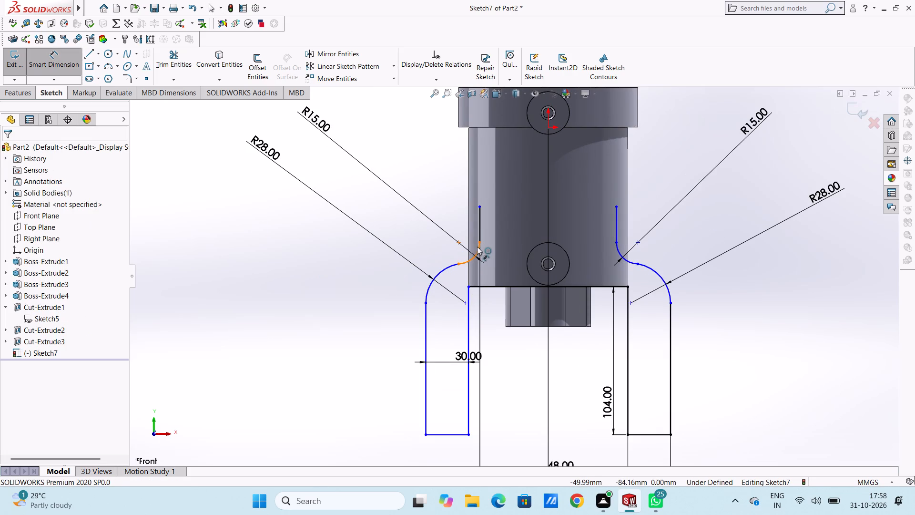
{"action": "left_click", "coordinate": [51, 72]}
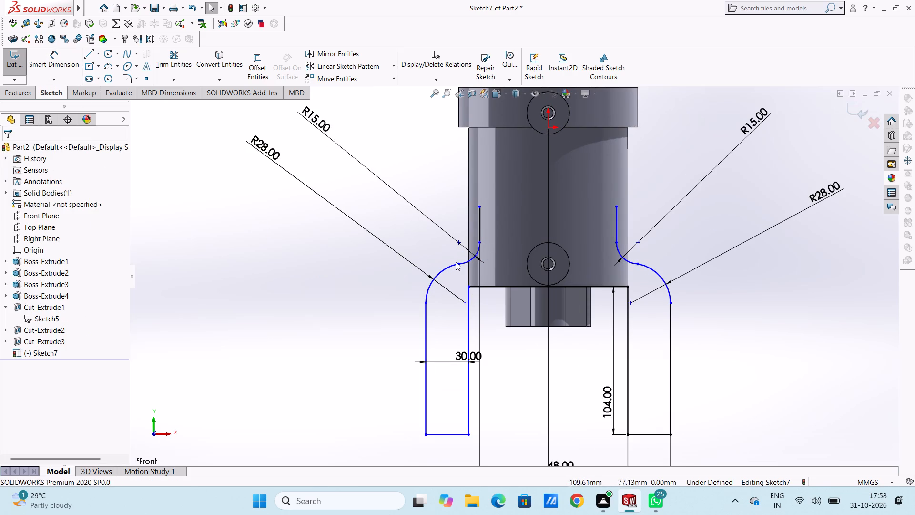
Apply a Fix relation to the point where the left leg's short vertical line meets its 15 mm arc.
{"action": "scroll", "coordinate": [534, 259], "scroll_direction": "down", "scroll_amount": 4}
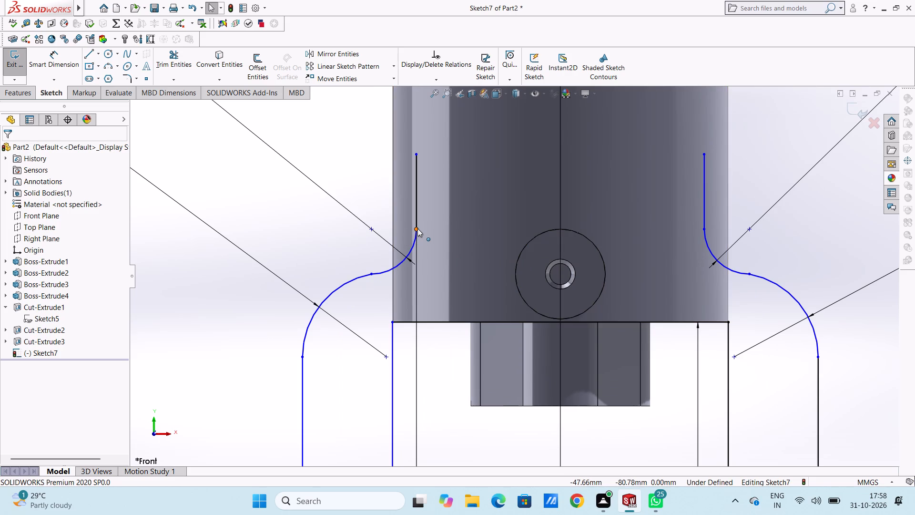
{"action": "left_click", "coordinate": [417, 228]}
{"action": "left_click", "coordinate": [15, 270]}
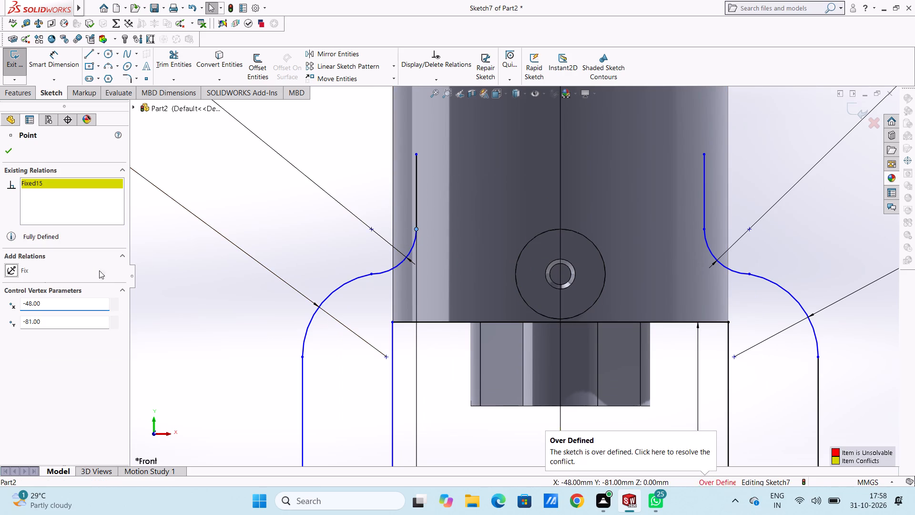
{"action": "left_click", "coordinate": [281, 209]}
Delete the 48 mm dimension between the left leg's short vertical line and the part's centre.
{"action": "scroll", "coordinate": [305, 221], "scroll_direction": "up", "scroll_amount": 7}
{"action": "scroll", "coordinate": [342, 252], "scroll_direction": "up", "scroll_amount": 3}
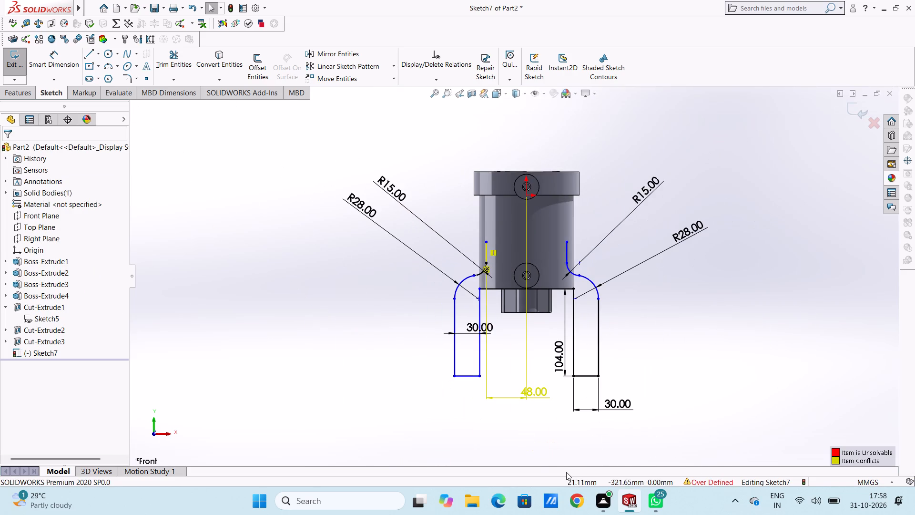
{"action": "scroll", "coordinate": [566, 452], "scroll_direction": "down", "scroll_amount": 3}
{"action": "left_click", "coordinate": [486, 324]}
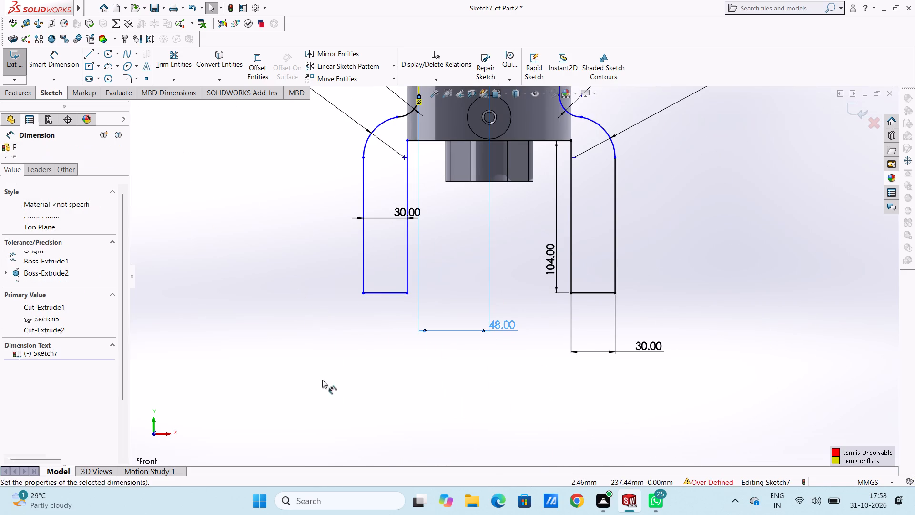
{"action": "right_click", "coordinate": [322, 380]}
{"action": "double_click", "coordinate": [354, 370]}
{"action": "scroll", "coordinate": [384, 296], "scroll_direction": "up", "scroll_amount": 5}
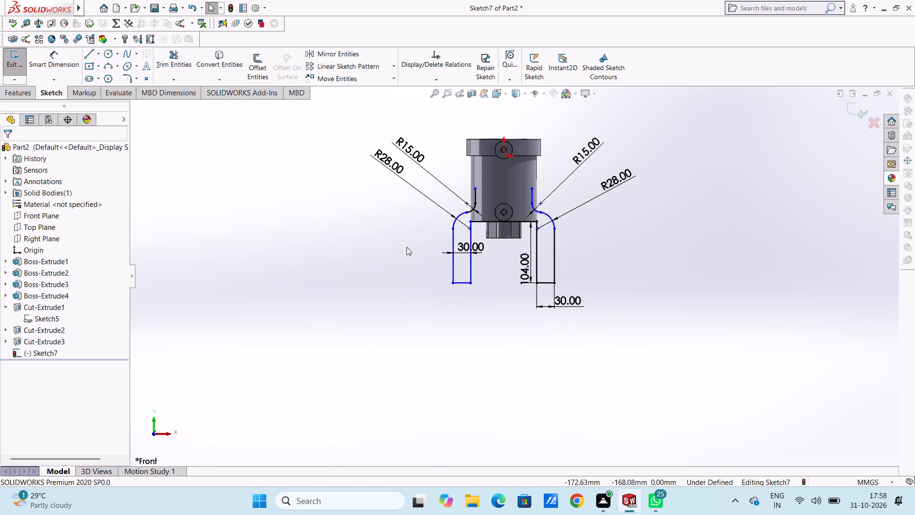
Fix the left leg's short vertical line's top endpoint, the junction of its two arcs, and the 28 mm arc's lower end.
{"action": "scroll", "coordinate": [503, 202], "scroll_direction": "down", "scroll_amount": 5}
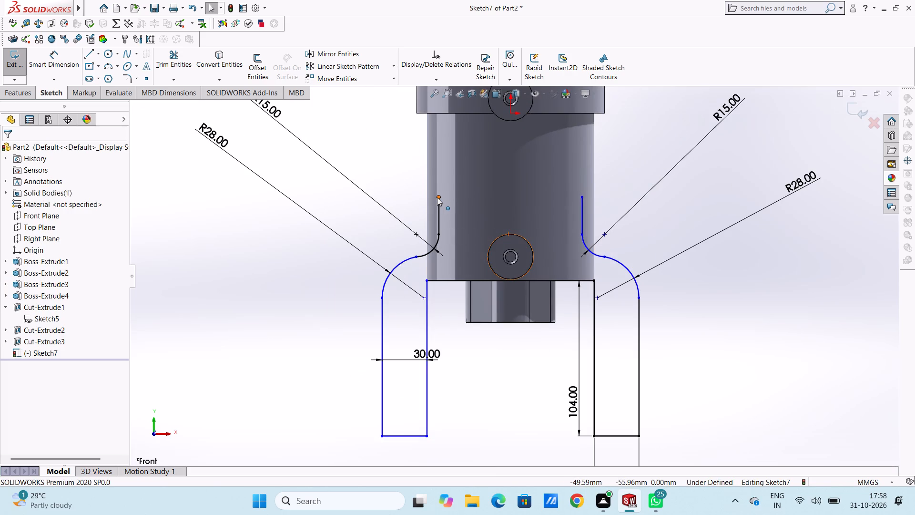
{"action": "left_click", "coordinate": [437, 197]}
{"action": "left_click", "coordinate": [8, 270]}
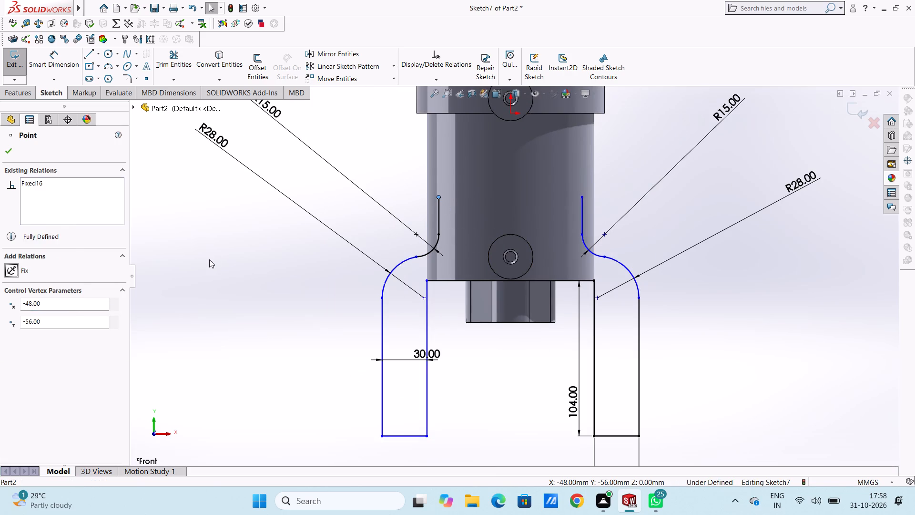
{"action": "left_click", "coordinate": [209, 259]}
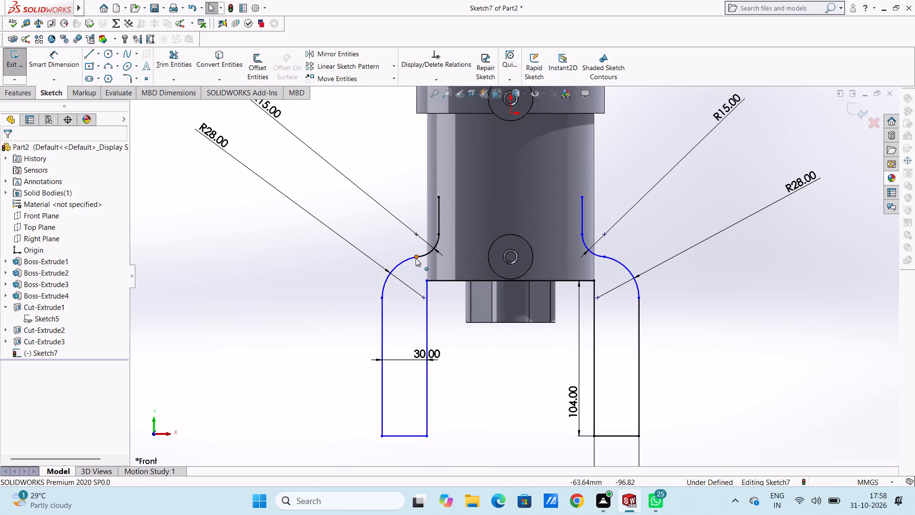
{"action": "left_click", "coordinate": [416, 258]}
{"action": "left_click", "coordinate": [11, 270]}
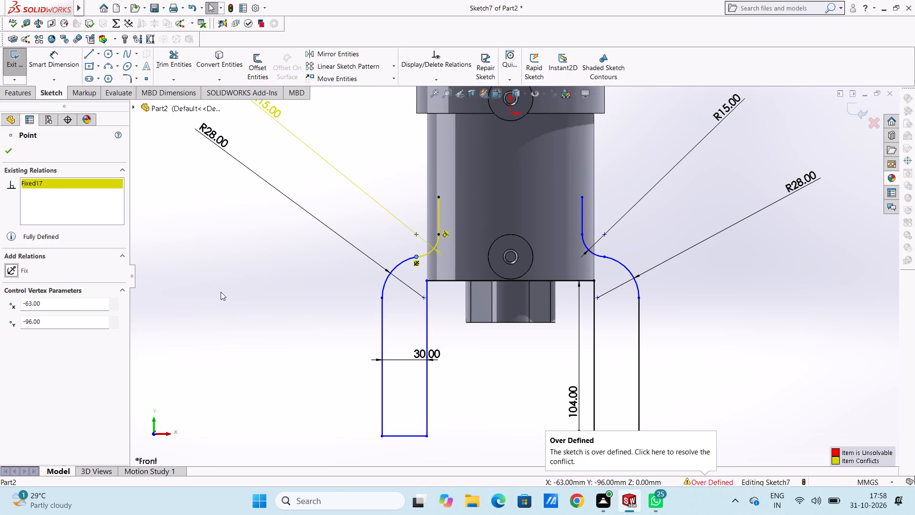
{"action": "left_click", "coordinate": [221, 292]}
{"action": "left_click", "coordinate": [383, 298]}
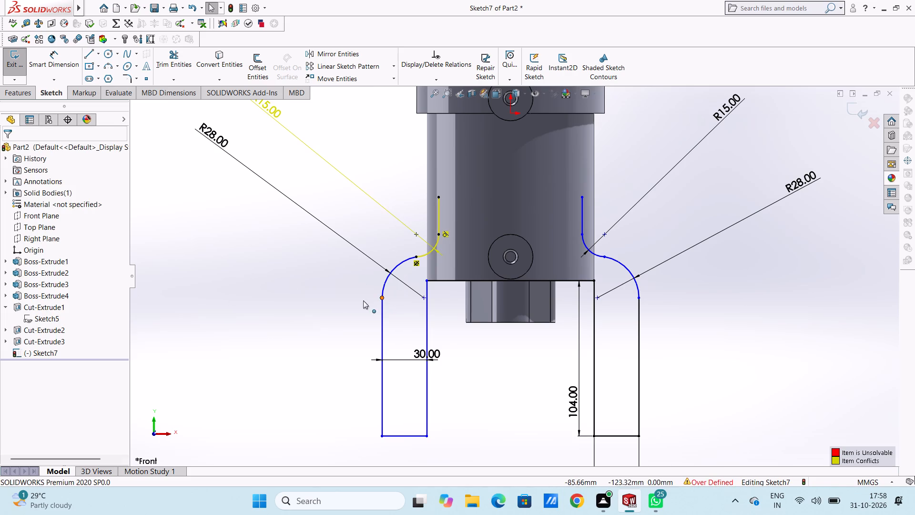
{"action": "left_click", "coordinate": [15, 266]}
{"action": "left_click", "coordinate": [225, 272]}
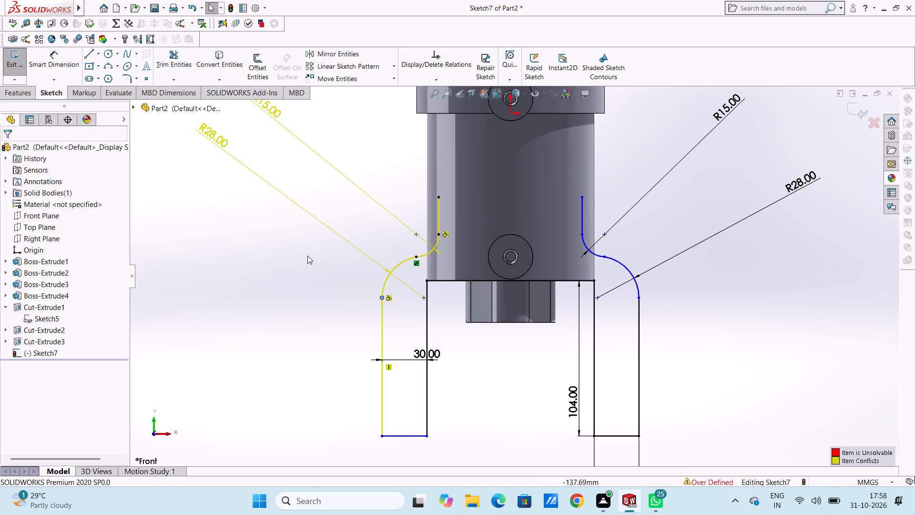
Delete the left leg's conflicting 28 mm and 15 mm radius dimensions.
{"action": "scroll", "coordinate": [307, 256], "scroll_direction": "up", "scroll_amount": 3}
{"action": "left_click", "coordinate": [335, 195]}
{"action": "right_click", "coordinate": [295, 192]}
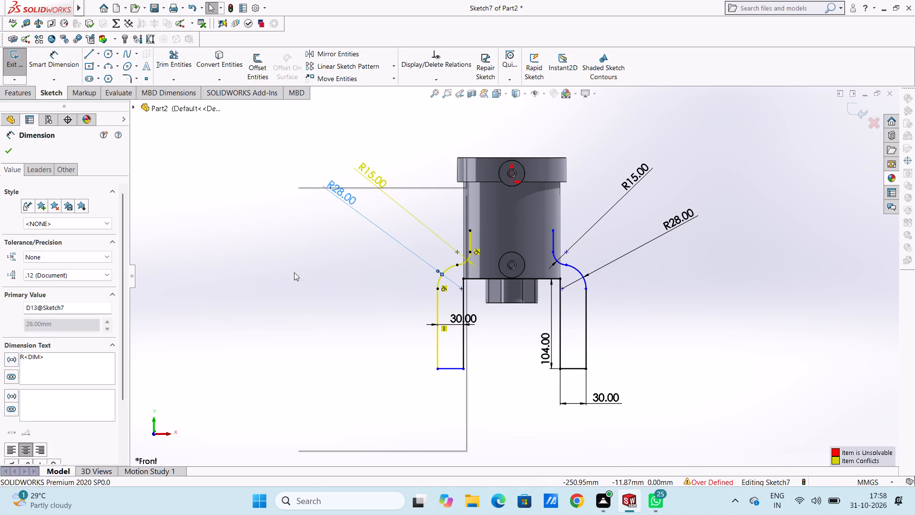
{"action": "left_click", "coordinate": [325, 325]}
{"action": "left_click", "coordinate": [306, 288]}
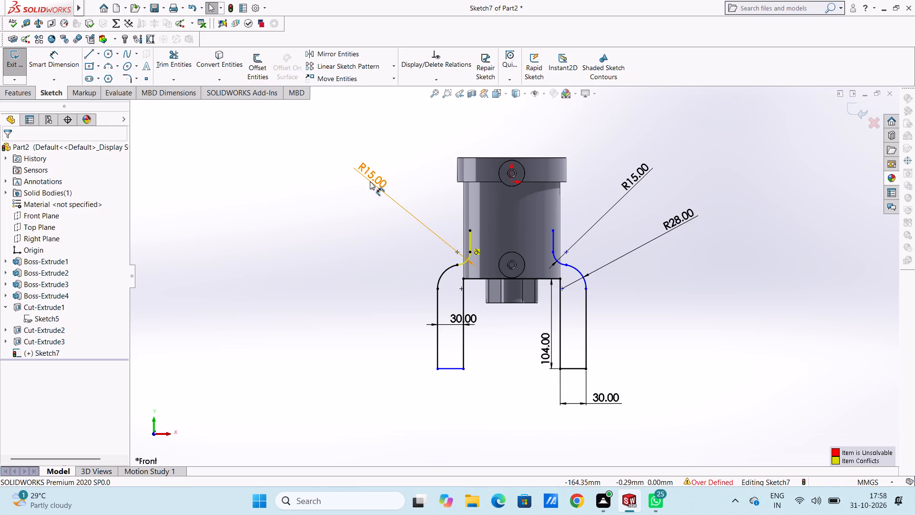
{"action": "left_click", "coordinate": [371, 177]}
{"action": "right_click", "coordinate": [275, 177]}
{"action": "left_click", "coordinate": [283, 304]}
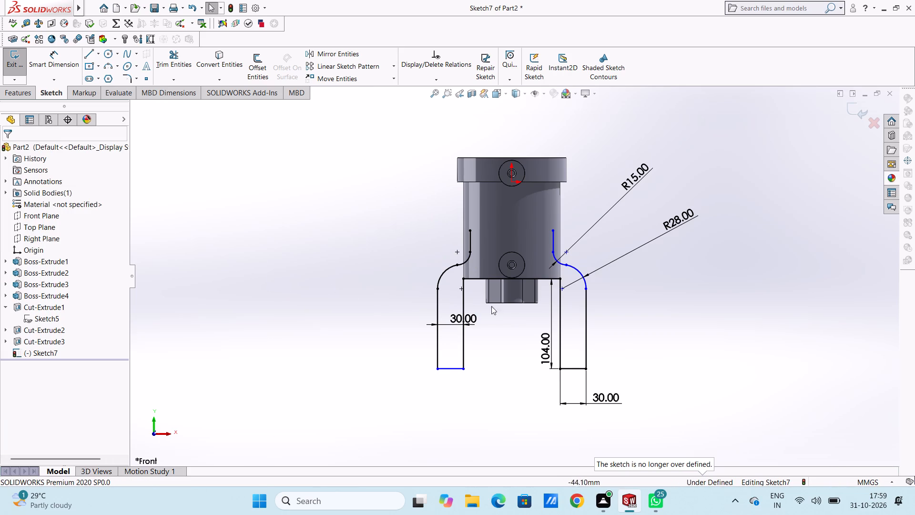
Apply a Fix relation to the left leg's bottom outer corner point.
{"action": "scroll", "coordinate": [476, 377], "scroll_direction": "down", "scroll_amount": 3}
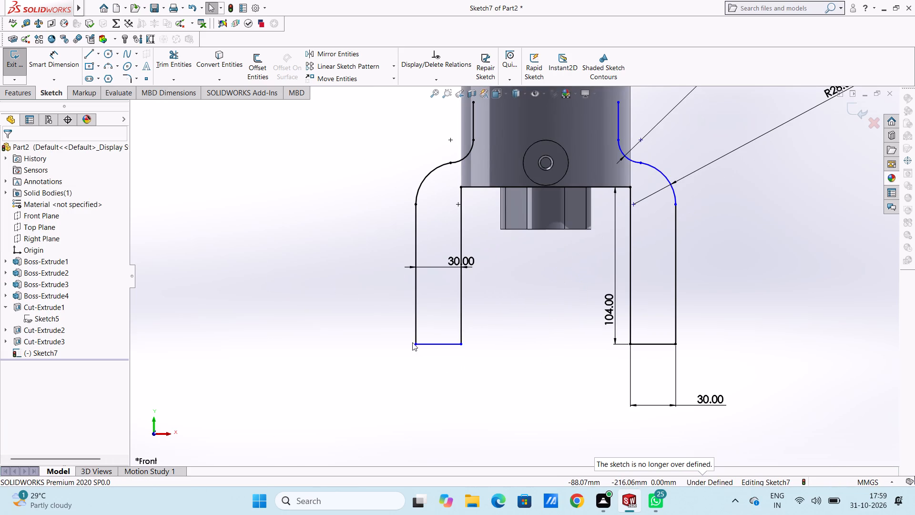
{"action": "left_click", "coordinate": [418, 345]}
{"action": "right_click", "coordinate": [325, 294]}
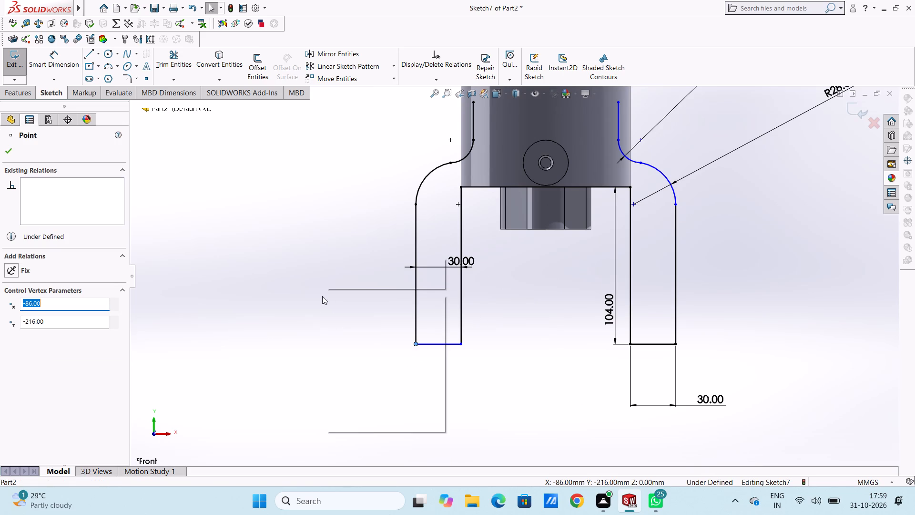
{"action": "left_click", "coordinate": [274, 326]}
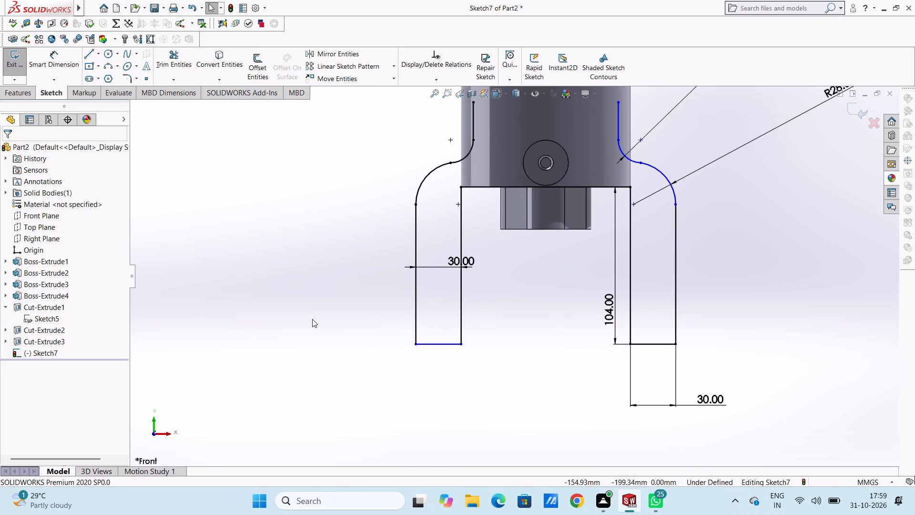
{"action": "left_click", "coordinate": [415, 345]}
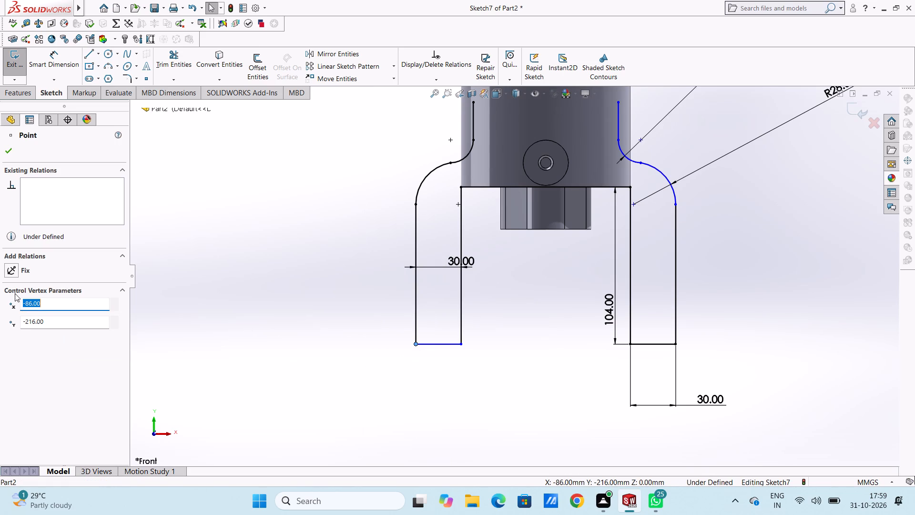
{"action": "left_click", "coordinate": [10, 268]}
{"action": "left_click", "coordinate": [235, 317]}
Fix both endpoints of the right leg's short vertical line and the junction of its 15 mm and 28 mm arcs.
{"action": "scroll", "coordinate": [345, 313], "scroll_direction": "up", "scroll_amount": 4}
{"action": "scroll", "coordinate": [574, 229], "scroll_direction": "down", "scroll_amount": 5}
{"action": "left_click", "coordinate": [524, 154]}
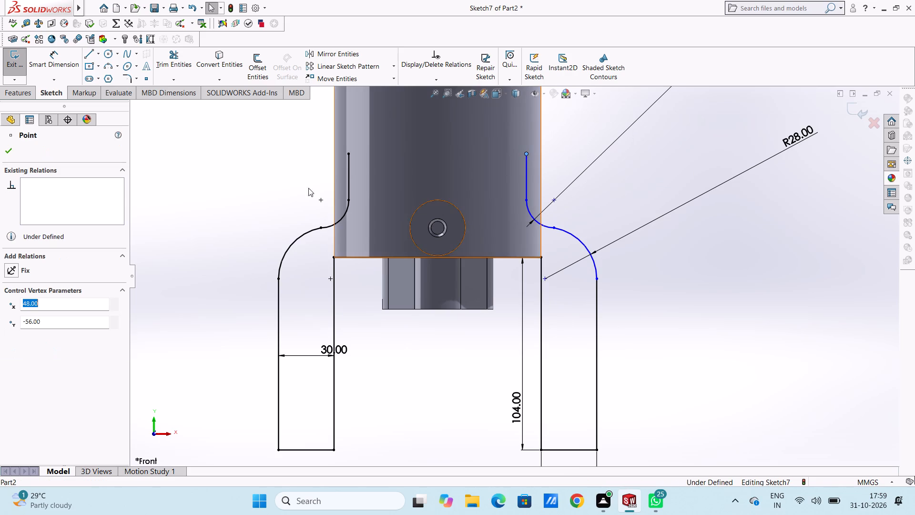
{"action": "left_click", "coordinate": [13, 274]}
{"action": "left_click", "coordinate": [232, 211]}
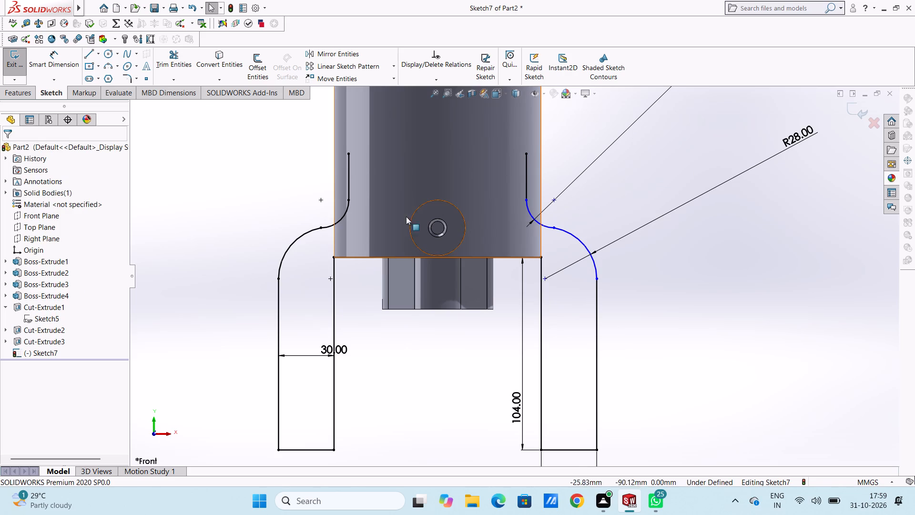
{"action": "left_click", "coordinate": [527, 200]}
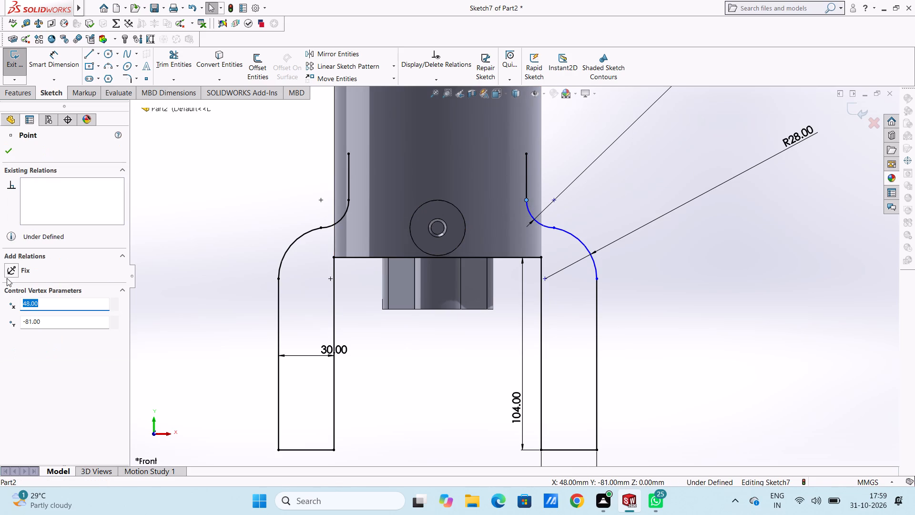
{"action": "left_click", "coordinate": [16, 270]}
{"action": "left_click", "coordinate": [207, 236]}
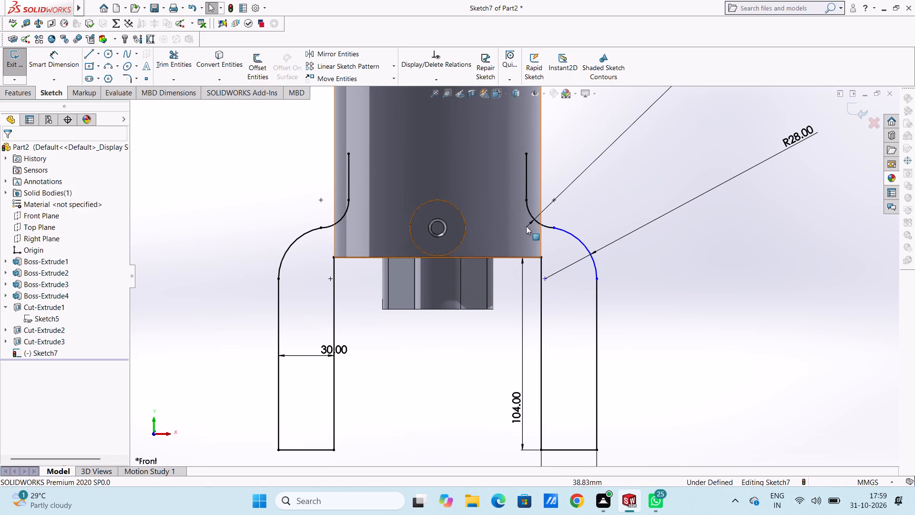
{"action": "left_click", "coordinate": [552, 229]}
{"action": "left_click", "coordinate": [8, 272]}
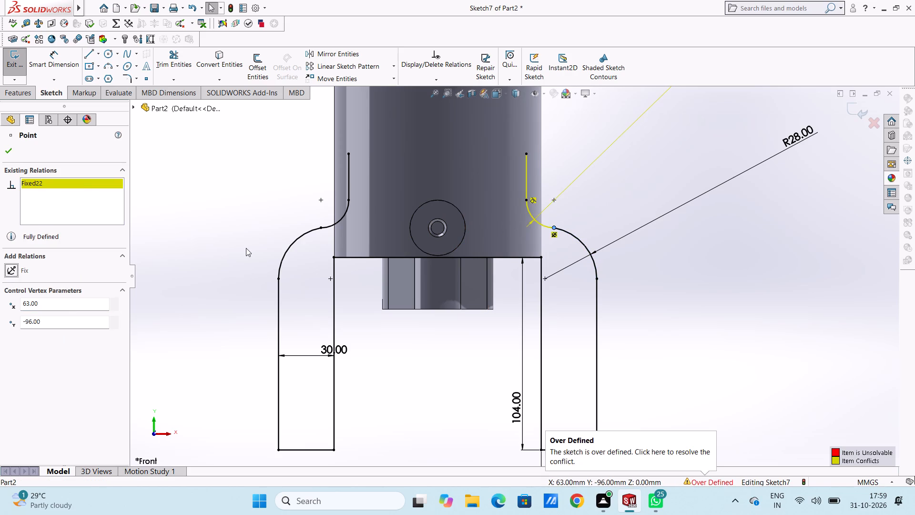
{"action": "left_click", "coordinate": [246, 248]}
Delete the right leg's conflicting 15 mm radius dimension.
{"action": "scroll", "coordinate": [568, 209], "scroll_direction": "up", "scroll_amount": 5}
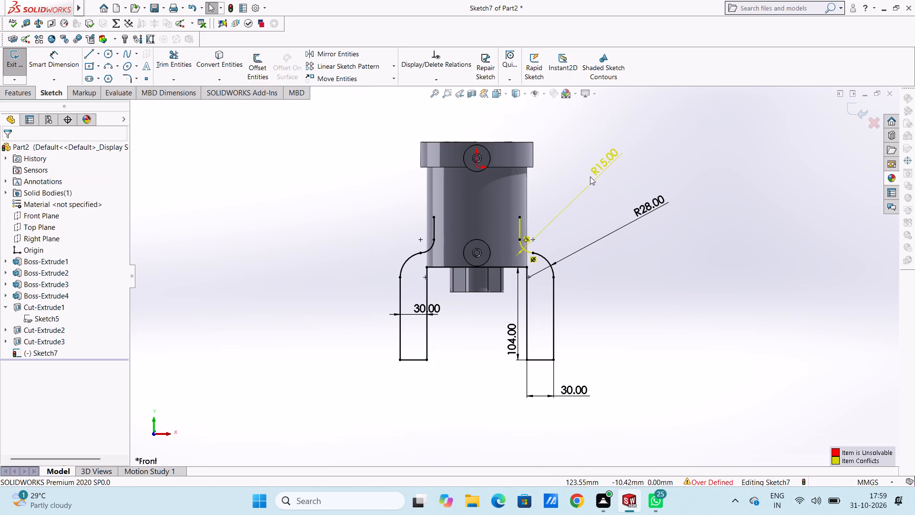
{"action": "left_click", "coordinate": [602, 168]}
{"action": "right_click", "coordinate": [691, 152]}
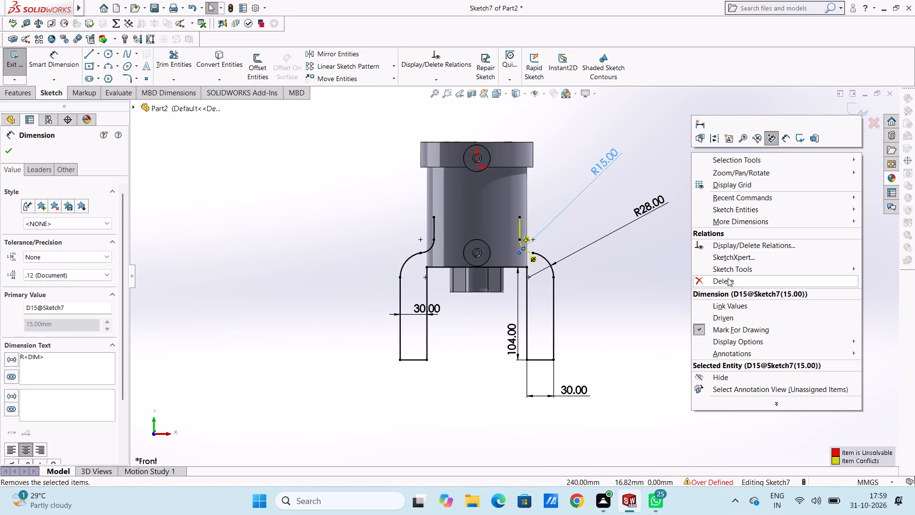
{"action": "left_click", "coordinate": [727, 278]}
Draw a vertical line from the junction of the left leg's two arcs down to the leg's bottom line.
{"action": "scroll", "coordinate": [644, 285], "scroll_direction": "up", "scroll_amount": 2}
{"action": "scroll", "coordinate": [465, 262], "scroll_direction": "down", "scroll_amount": 4}
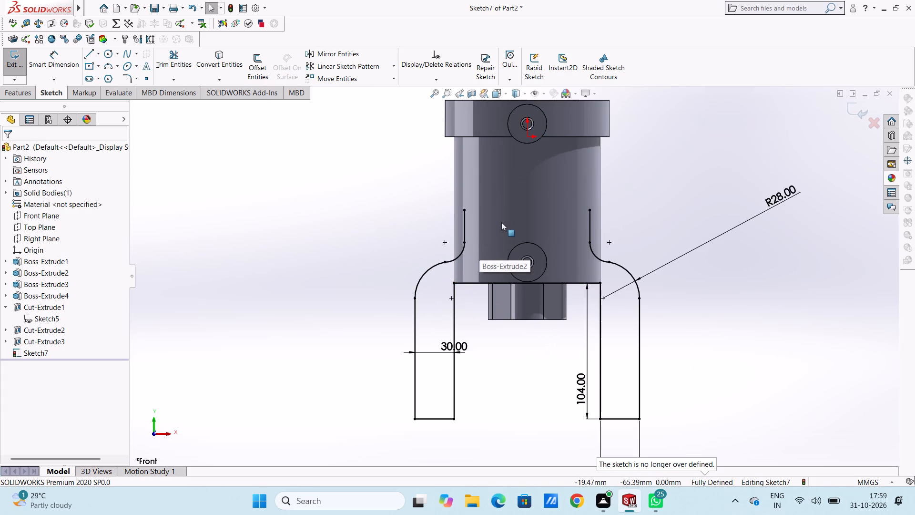
{"action": "scroll", "coordinate": [502, 379], "scroll_direction": "up", "scroll_amount": 1}
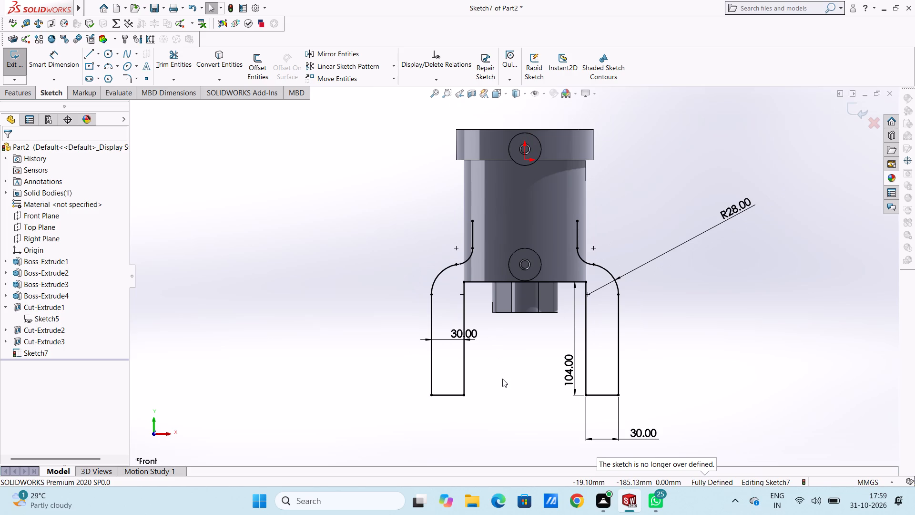
{"action": "left_click", "coordinate": [85, 57]}
{"action": "scroll", "coordinate": [468, 357], "scroll_direction": "down", "scroll_amount": 2}
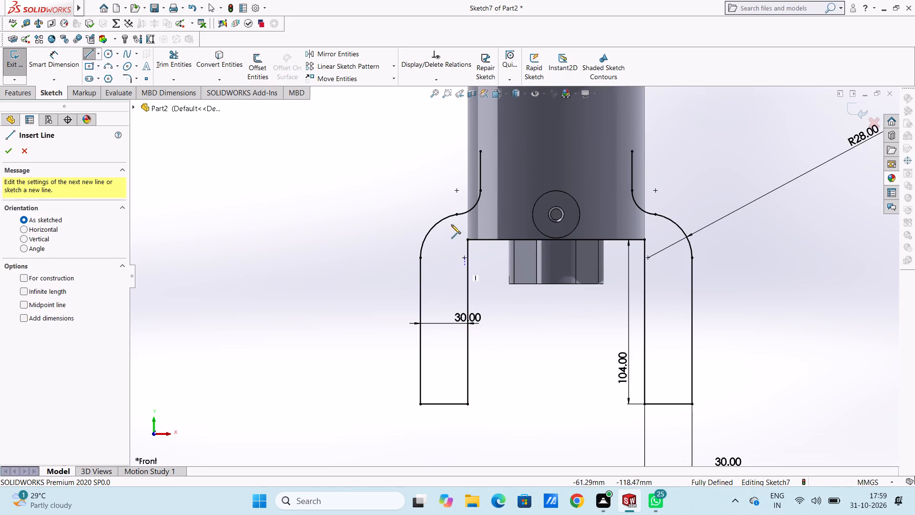
{"action": "left_click", "coordinate": [457, 216]}
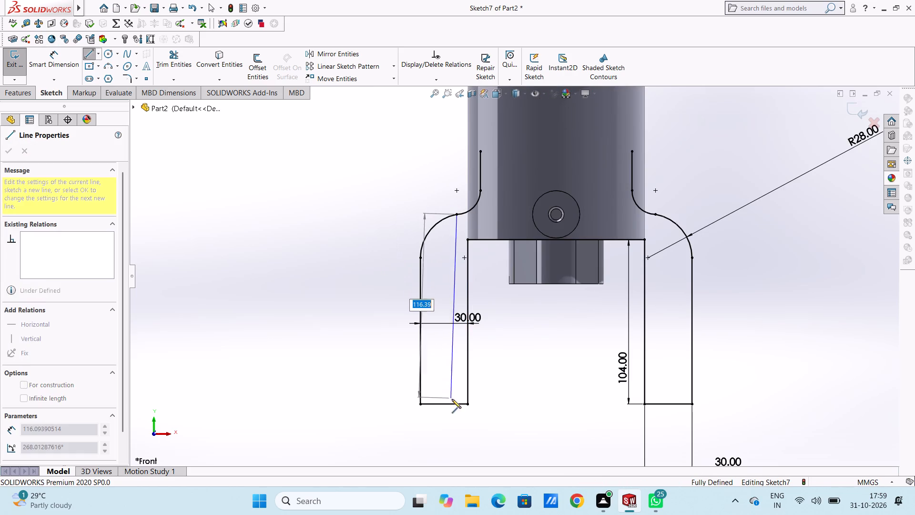
{"action": "left_click", "coordinate": [455, 402]}
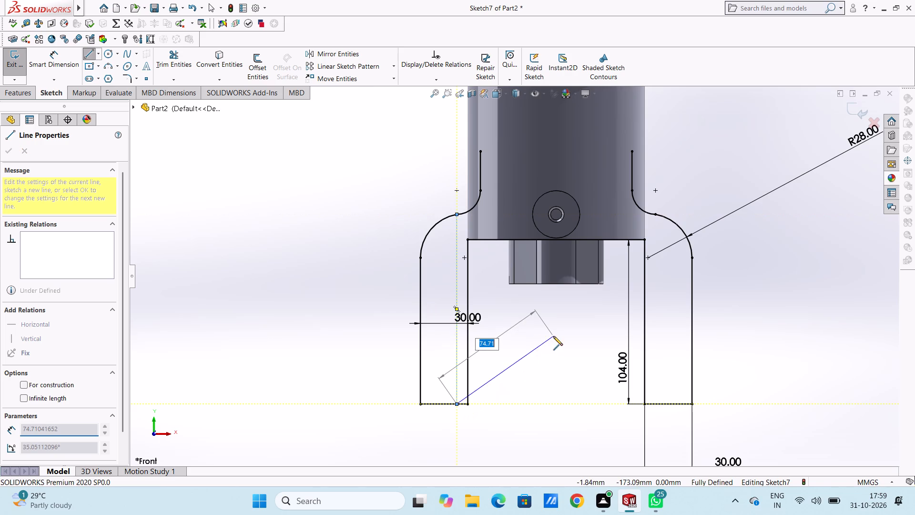
{"action": "right_click", "coordinate": [553, 336]}
{"action": "double_click", "coordinate": [560, 346]}
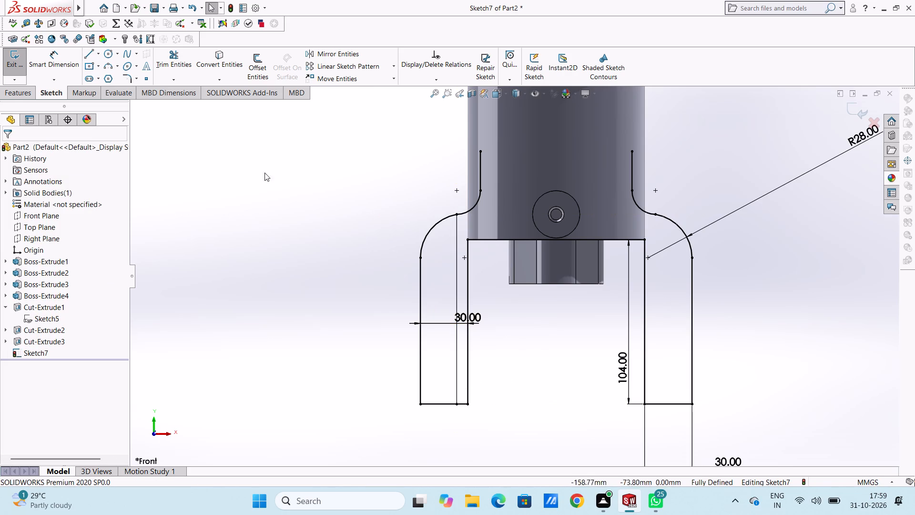
Draw a vertical line from the junction of the right leg's two arcs down to the leg's bottom line.
{"action": "left_click", "coordinate": [88, 55]}
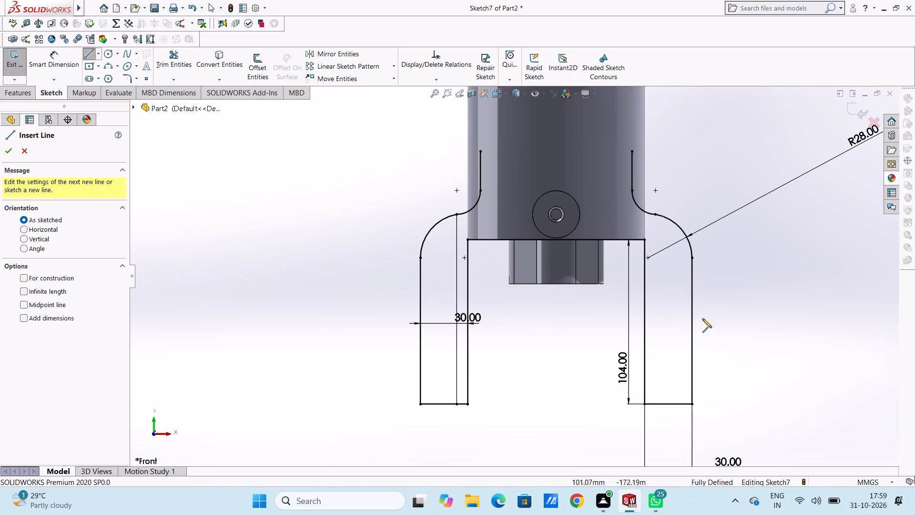
{"action": "left_click", "coordinate": [654, 215]}
{"action": "left_click", "coordinate": [657, 404]}
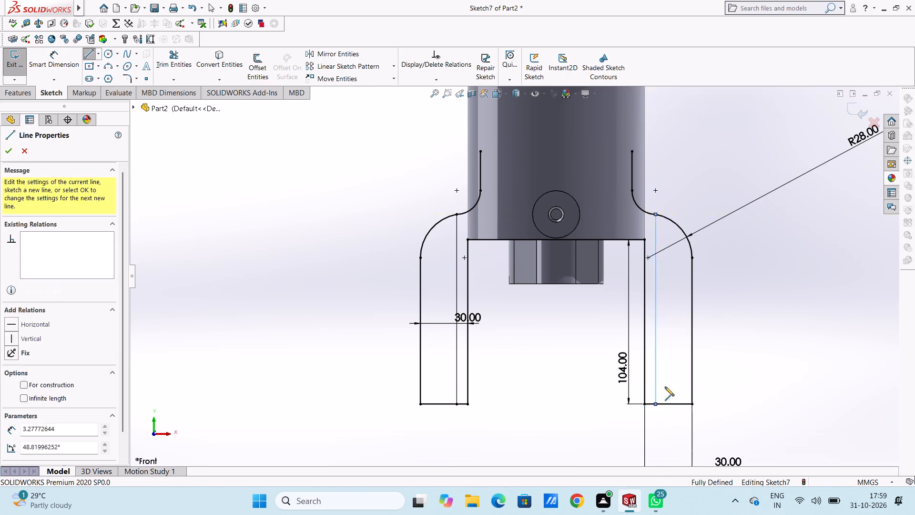
{"action": "right_click", "coordinate": [677, 341]}
{"action": "left_click", "coordinate": [687, 350]}
{"action": "left_click", "coordinate": [668, 342]}
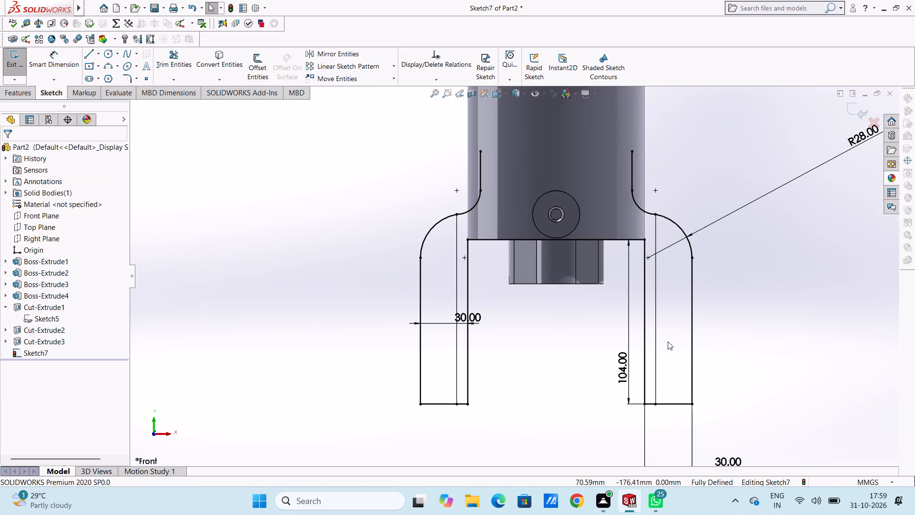
Join the upper endpoints of the two short vertical lines with a 96 mm horizontal line across the cylinder.
{"action": "scroll", "coordinate": [576, 185], "scroll_direction": "up", "scroll_amount": 1}
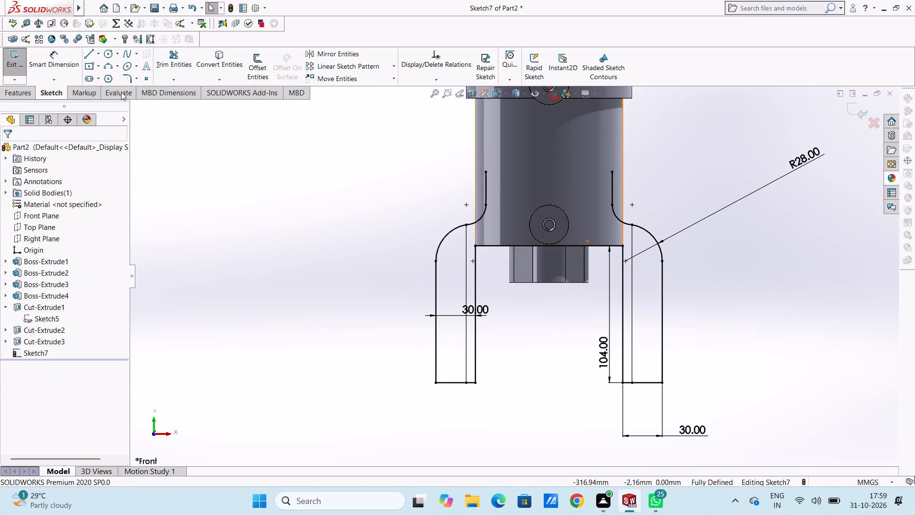
{"action": "left_click", "coordinate": [93, 55]}
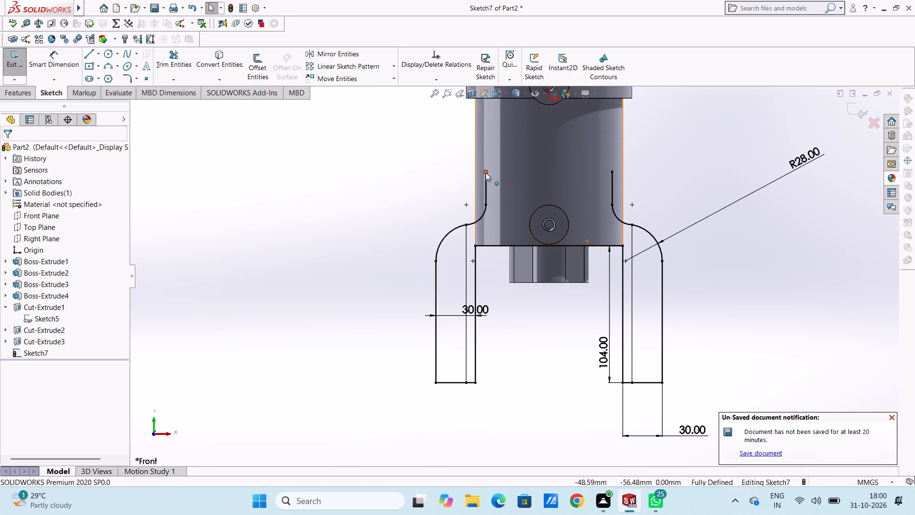
{"action": "left_click", "coordinate": [486, 173]}
{"action": "left_click", "coordinate": [611, 172]}
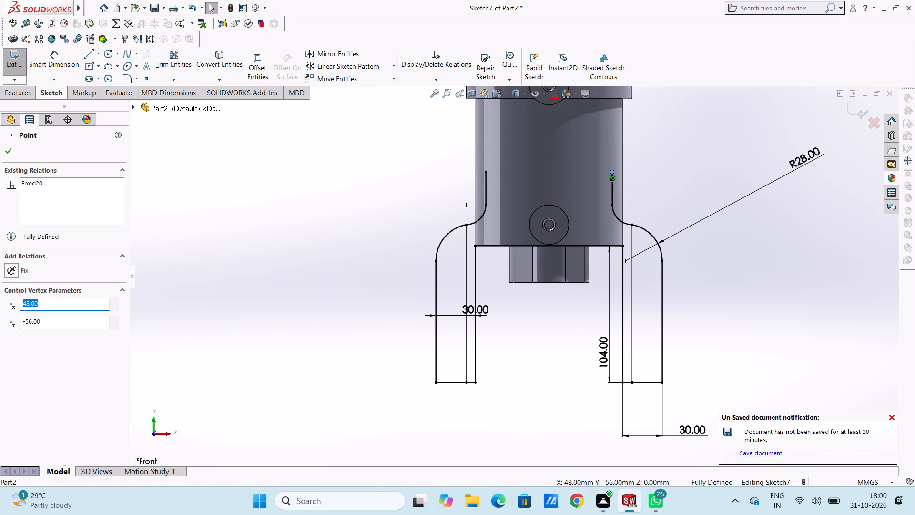
{"action": "left_click", "coordinate": [87, 55]}
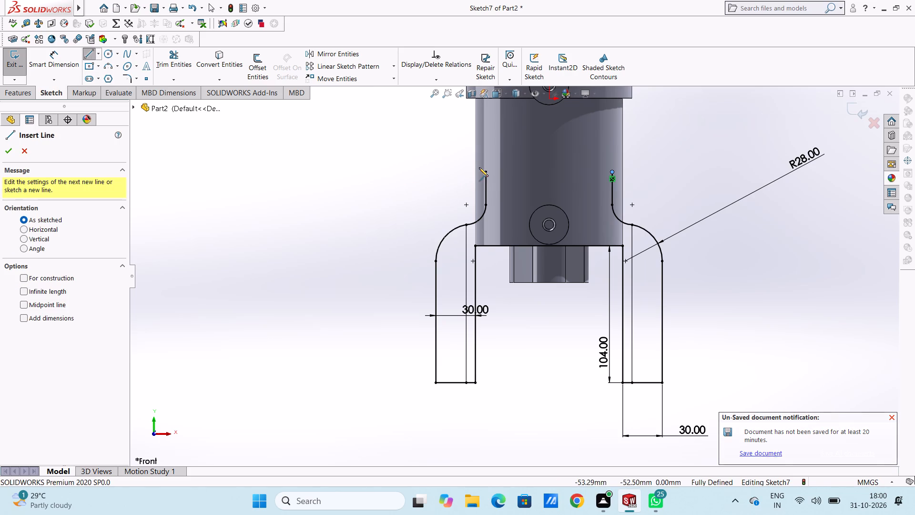
{"action": "left_click", "coordinate": [484, 172]}
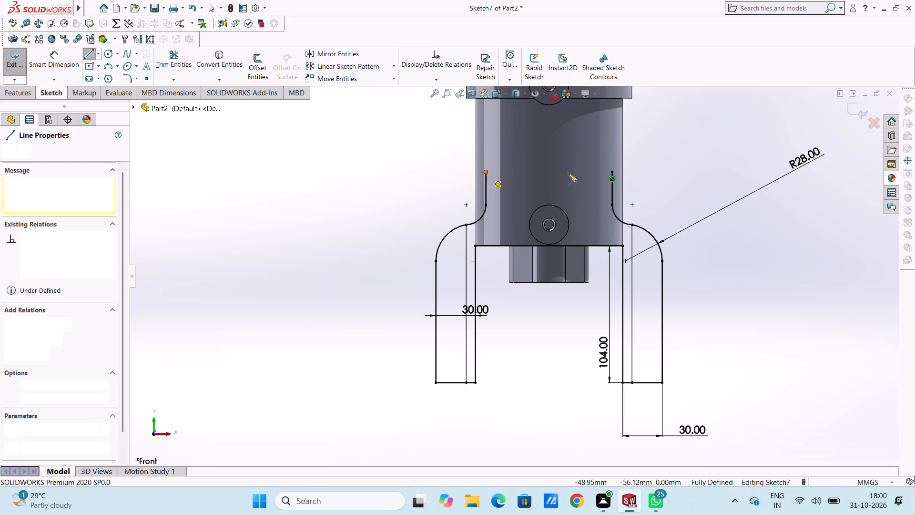
{"action": "left_click", "coordinate": [613, 172]}
{"action": "right_click", "coordinate": [709, 128]}
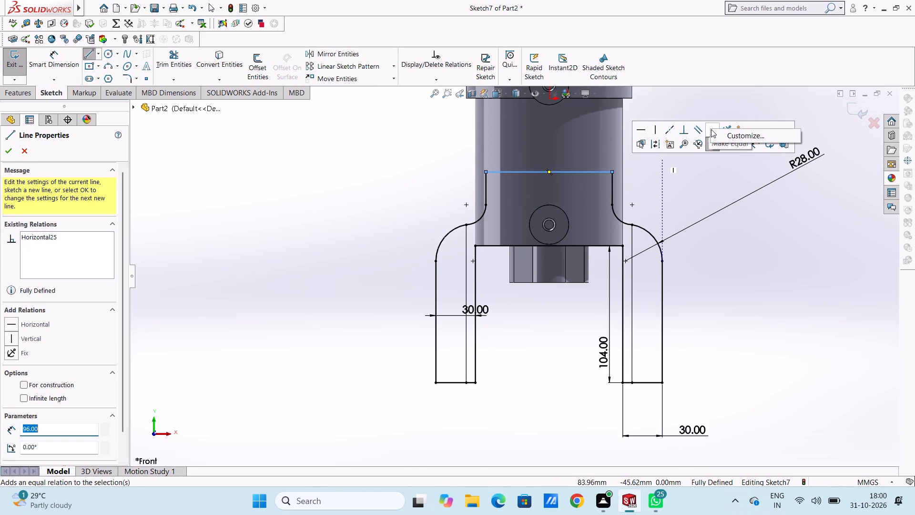
{"action": "left_click", "coordinate": [711, 145]}
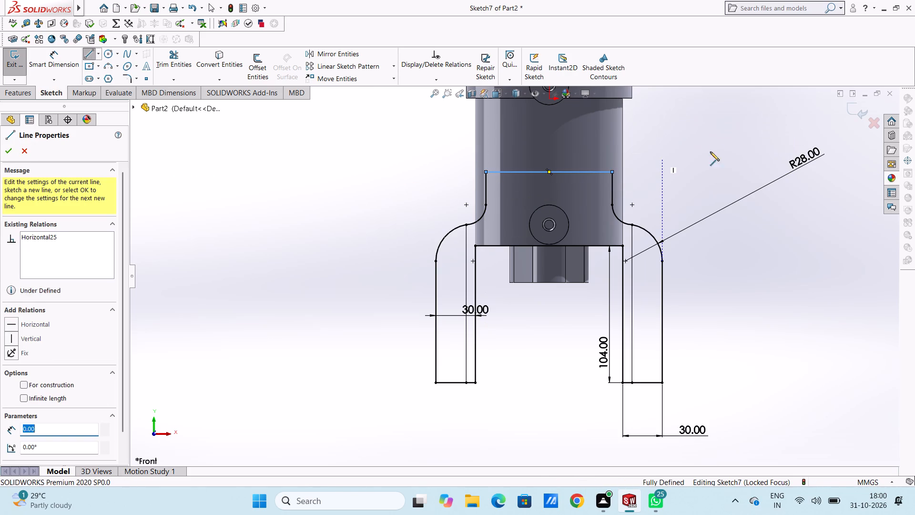
{"action": "right_click", "coordinate": [735, 171]}
{"action": "left_click", "coordinate": [748, 175]}
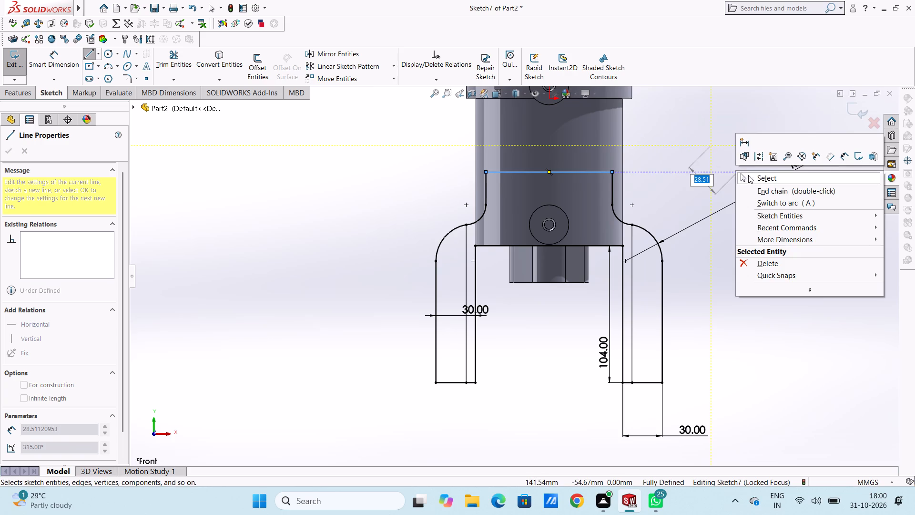
{"action": "left_click", "coordinate": [693, 177]}
Extrude the sketch's central region, including the narrow inner leg strips, as a merged Mid Plane boss 54 mm deep.
{"action": "middle_click_drag", "start_coordinate": [672, 163], "coordinate": [659, 184]}
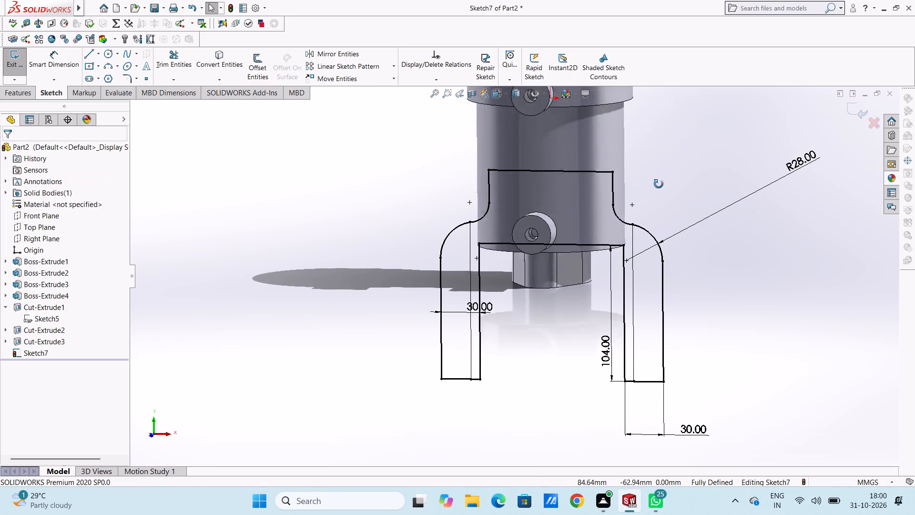
{"action": "middle_click_drag", "start_coordinate": [659, 184], "coordinate": [649, 221]}
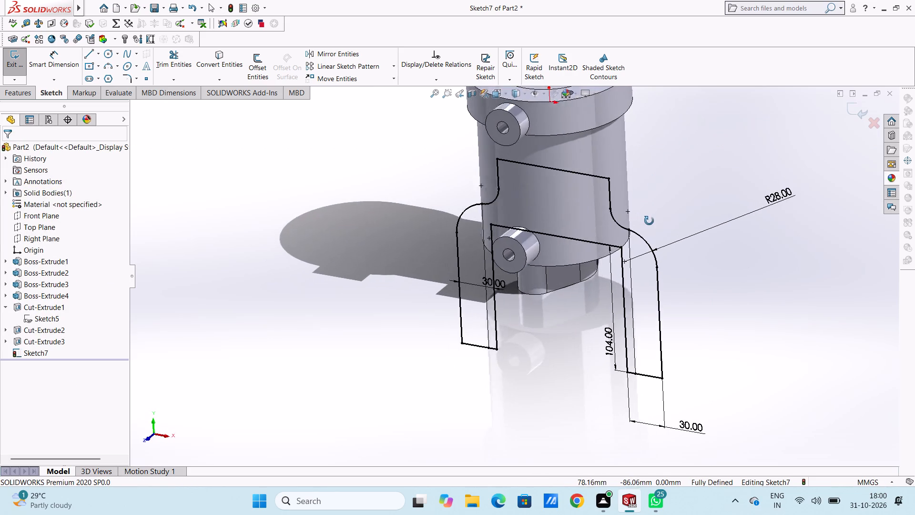
{"action": "middle_click_drag", "start_coordinate": [649, 221], "coordinate": [660, 219]}
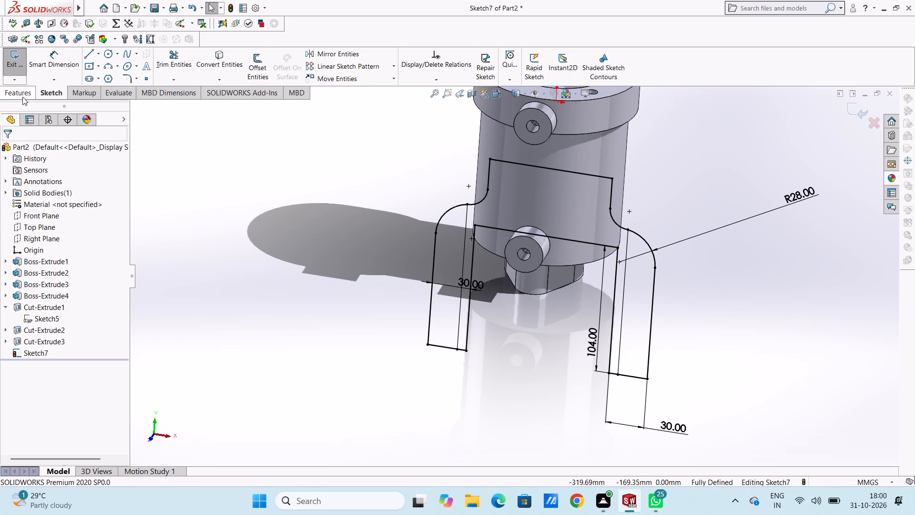
{"action": "left_click", "coordinate": [24, 95]}
{"action": "left_click", "coordinate": [12, 68]}
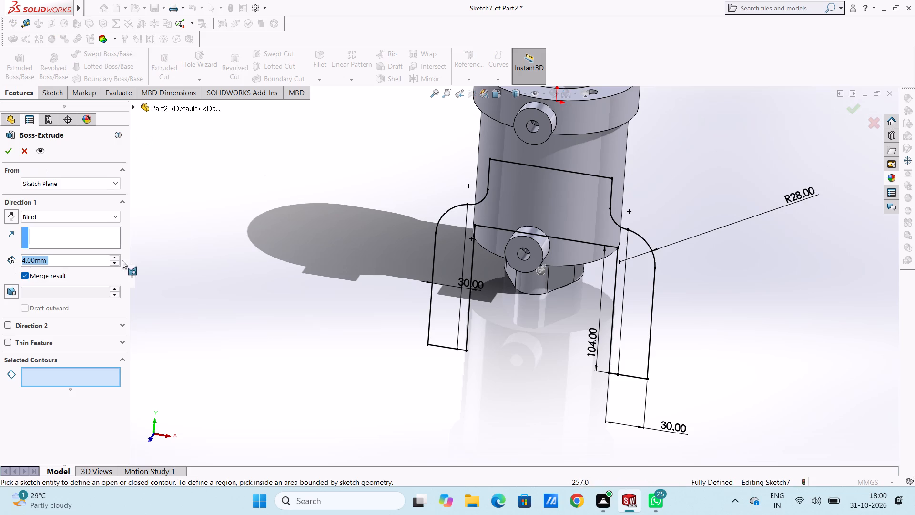
{"action": "left_click", "coordinate": [63, 216]}
{"action": "left_click", "coordinate": [67, 276]}
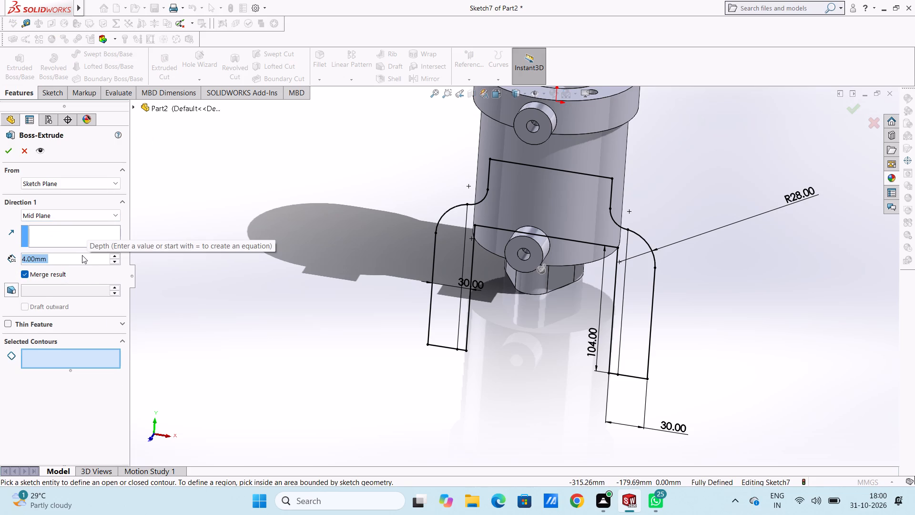
{"action": "type", "text": "54"}
{"action": "key", "text": "Return"}
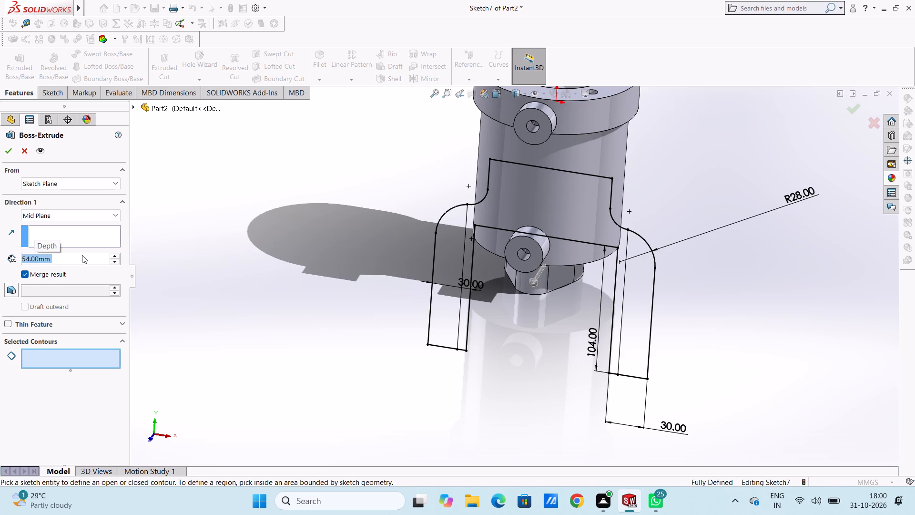
{"action": "scroll", "coordinate": [492, 207], "scroll_direction": "down", "scroll_amount": 4}
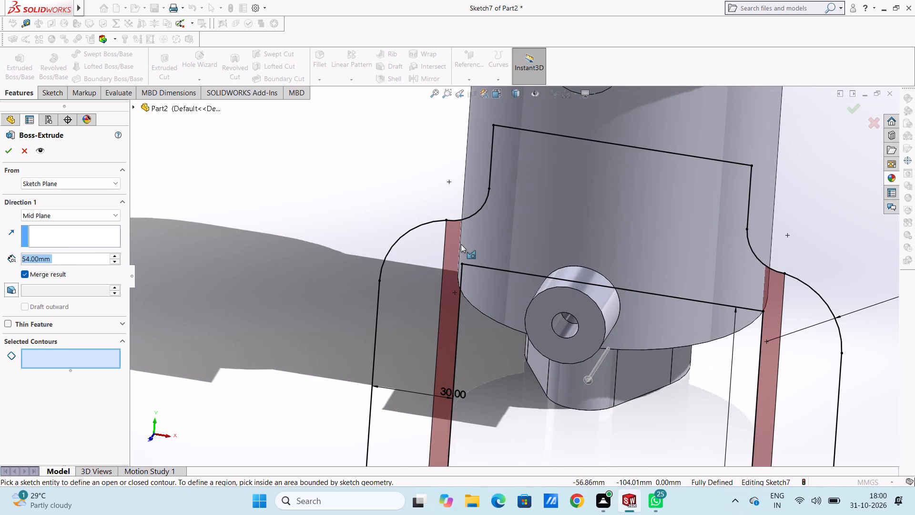
{"action": "left_click", "coordinate": [454, 247]}
{"action": "scroll", "coordinate": [625, 205], "scroll_direction": "up", "scroll_amount": 4}
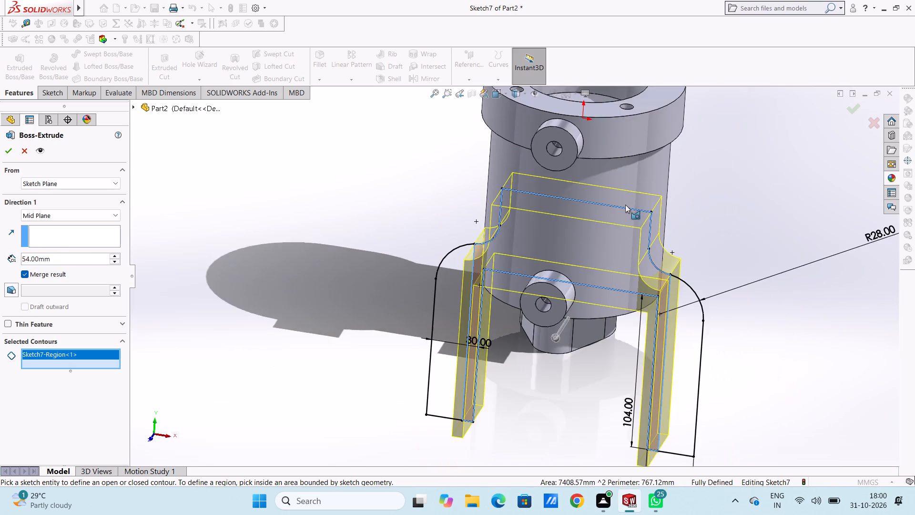
{"action": "middle_click_drag", "start_coordinate": [573, 391], "coordinate": [562, 355]}
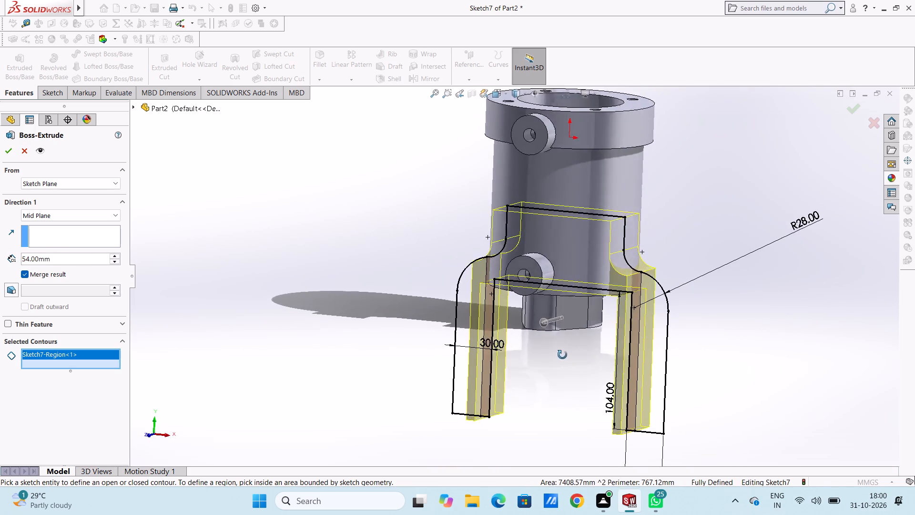
{"action": "middle_click_drag", "start_coordinate": [562, 355], "coordinate": [547, 392]}
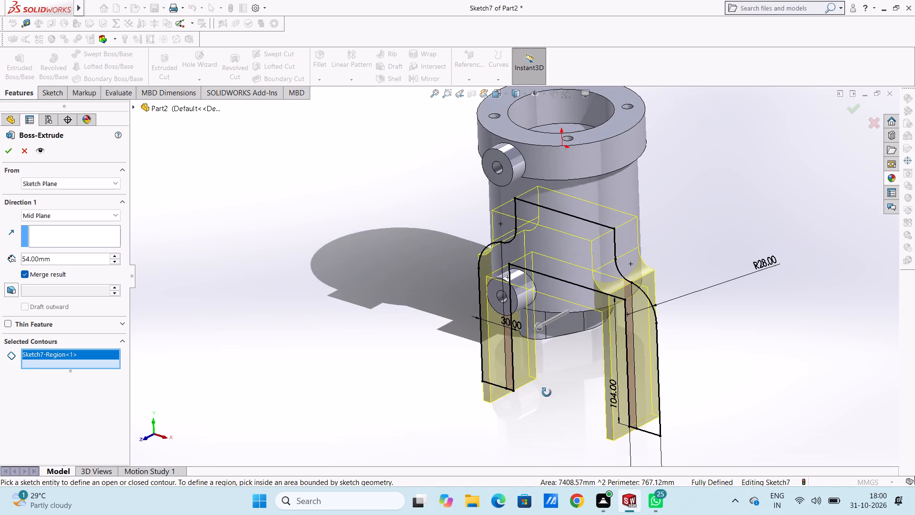
{"action": "middle_click_drag", "start_coordinate": [547, 392], "coordinate": [547, 394]}
{"action": "left_click", "coordinate": [9, 152]}
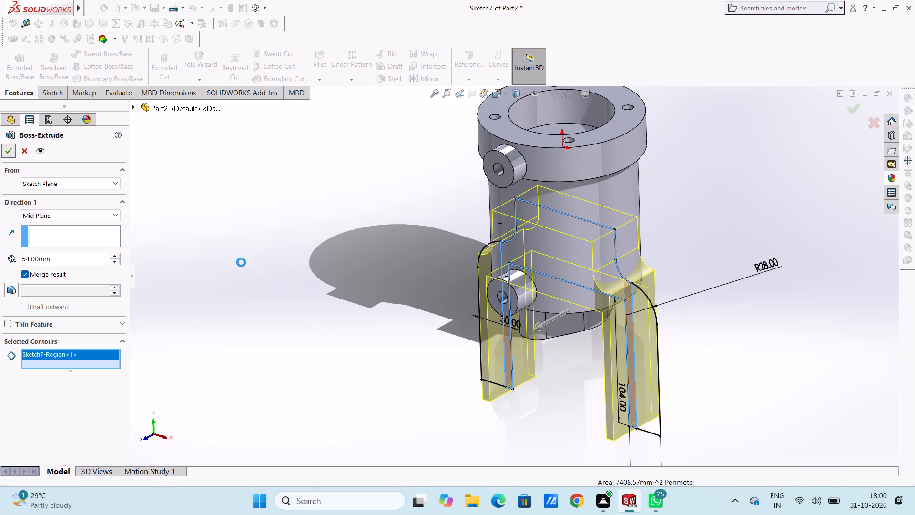
{"action": "left_click", "coordinate": [357, 285]}
Examine the extruded support legs and their joint with the cylinder from several angles and from the bottom.
{"action": "middle_click_drag", "start_coordinate": [347, 302], "coordinate": [340, 300]}
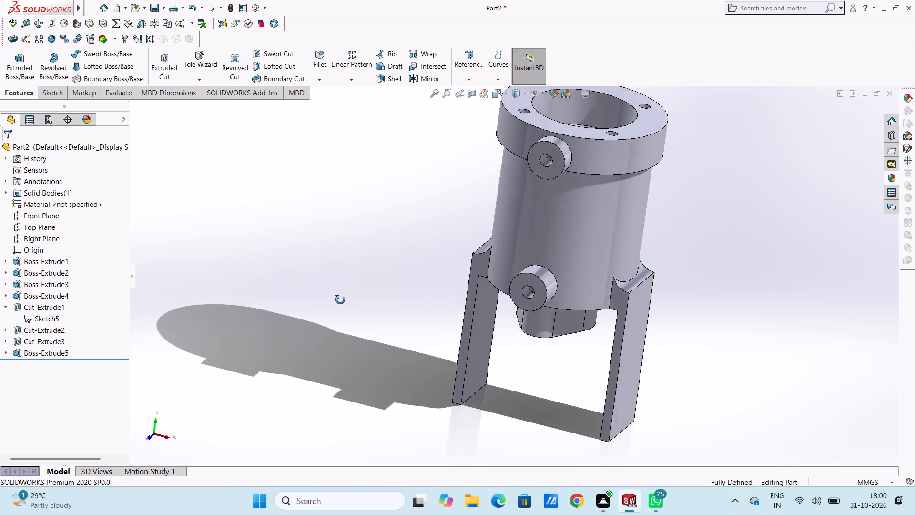
{"action": "middle_click_drag", "start_coordinate": [340, 300], "coordinate": [355, 284]}
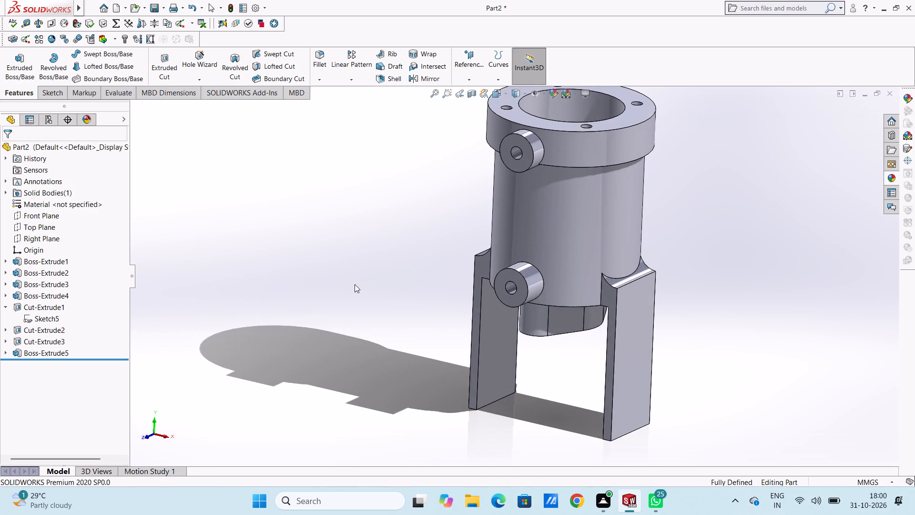
{"action": "middle_click_drag", "start_coordinate": [355, 284], "coordinate": [381, 300]}
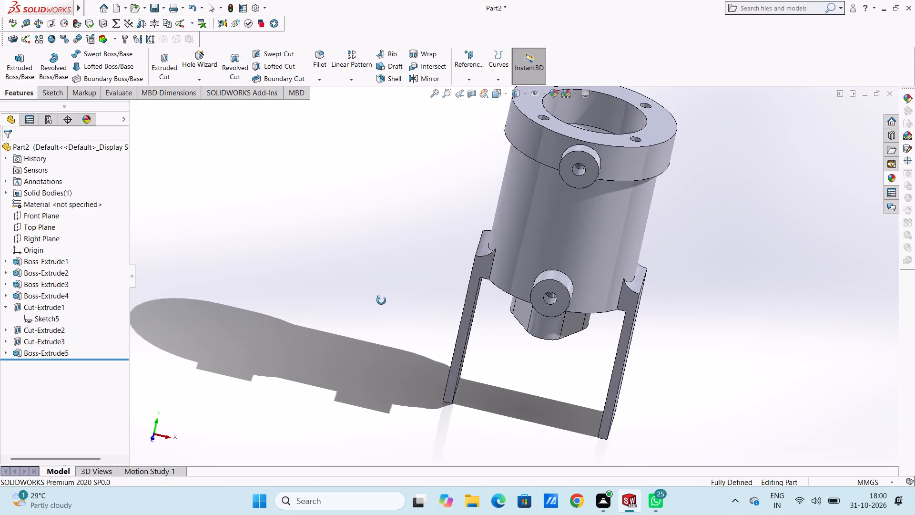
{"action": "middle_click_drag", "start_coordinate": [381, 300], "coordinate": [394, 275]}
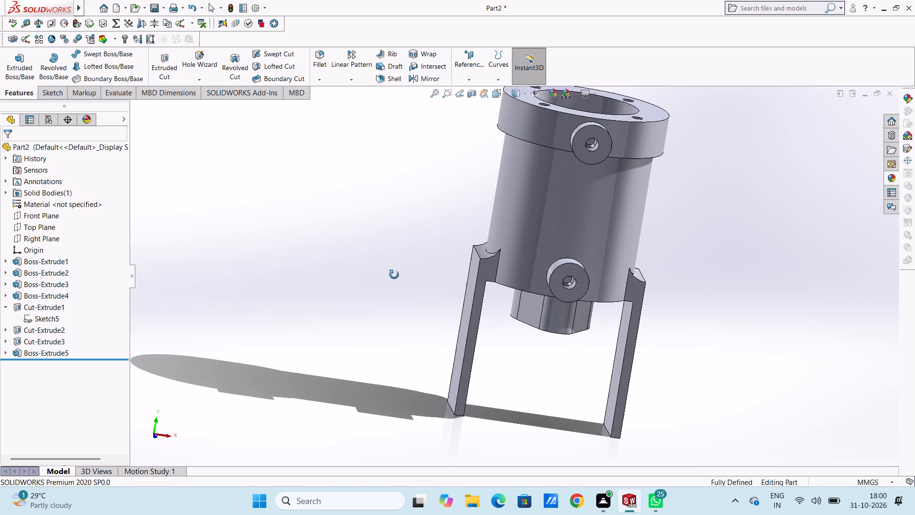
{"action": "middle_click_drag", "start_coordinate": [394, 275], "coordinate": [389, 275]}
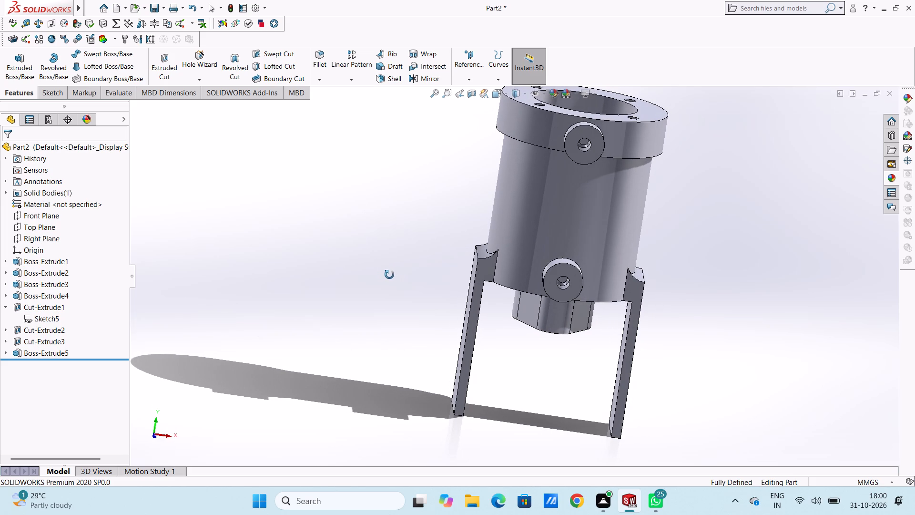
{"action": "middle_click_drag", "start_coordinate": [389, 275], "coordinate": [410, 273]}
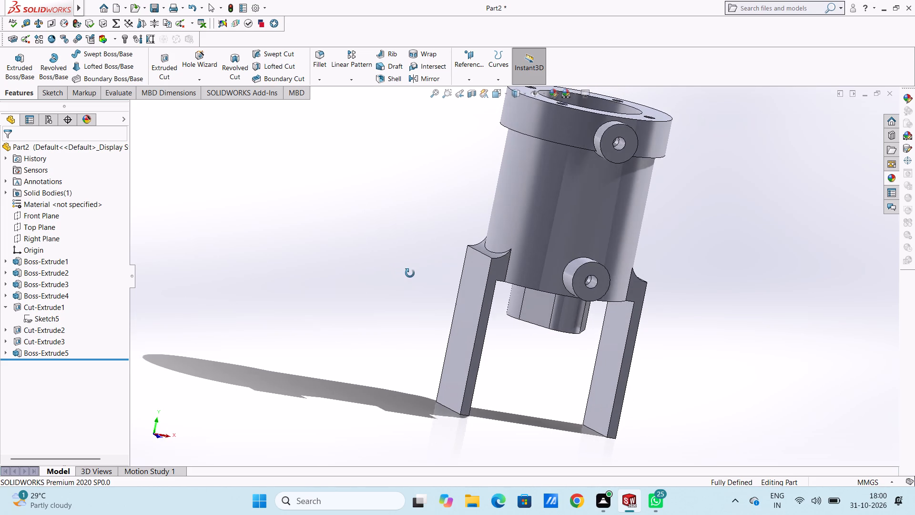
{"action": "middle_click_drag", "start_coordinate": [410, 273], "coordinate": [390, 275]}
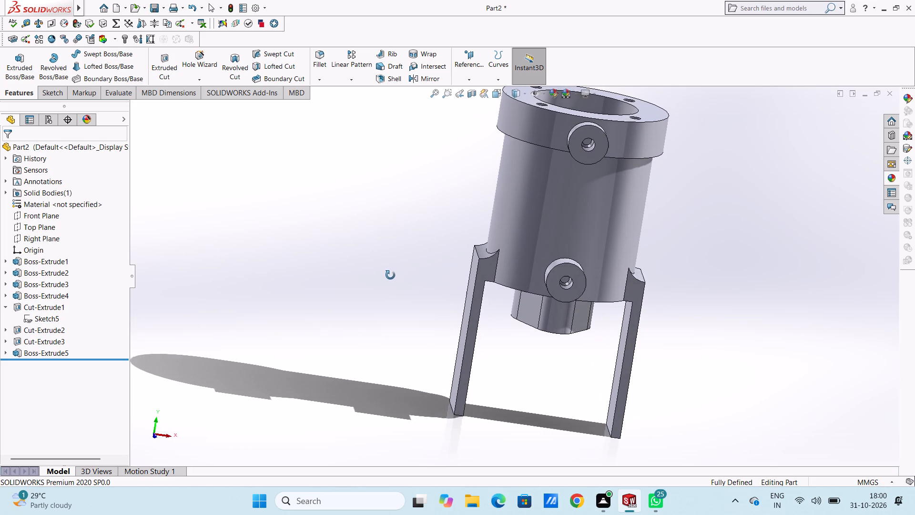
{"action": "middle_click_drag", "start_coordinate": [390, 275], "coordinate": [388, 276]}
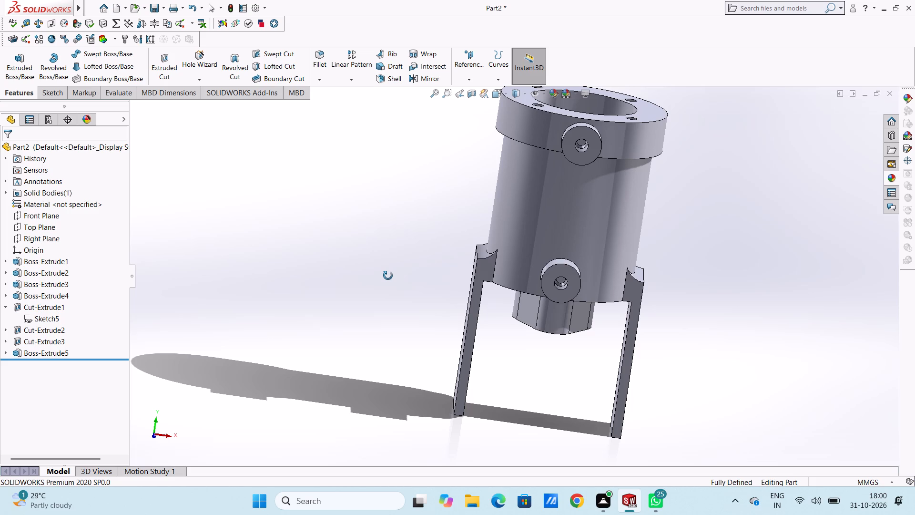
{"action": "middle_click_drag", "start_coordinate": [388, 276], "coordinate": [372, 279]}
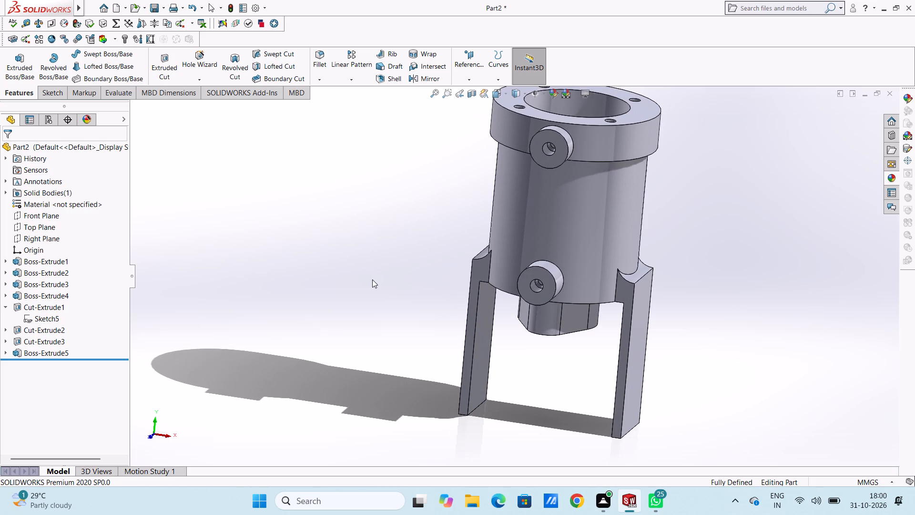
{"action": "scroll", "coordinate": [383, 281], "scroll_direction": "up", "scroll_amount": 4}
{"action": "middle_click_drag", "start_coordinate": [385, 290], "coordinate": [485, 354]}
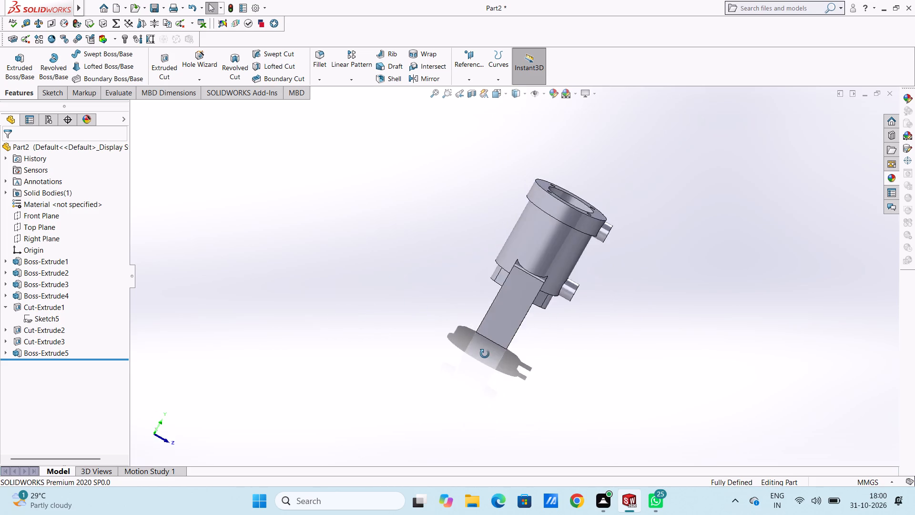
{"action": "middle_click_drag", "start_coordinate": [485, 354], "coordinate": [404, 255]}
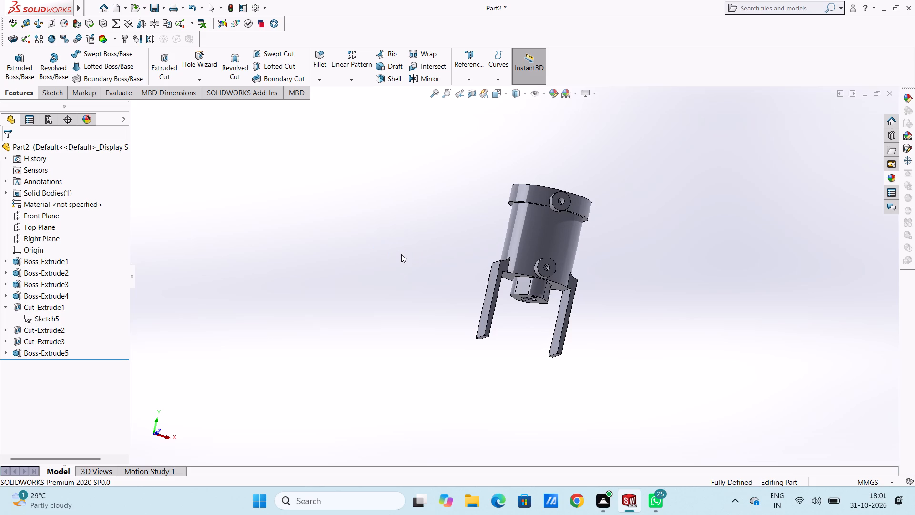
{"action": "key", "text": "ctrl+6"}
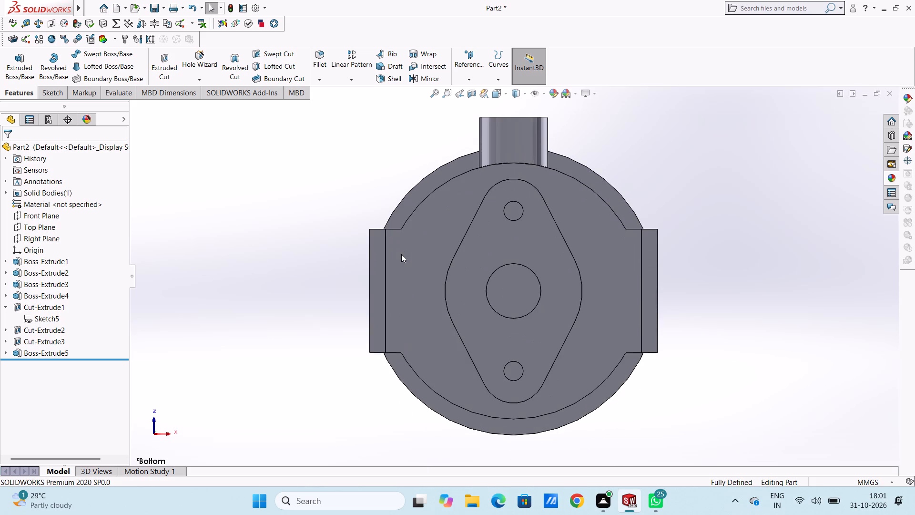
Start a sketch on the bottom face of the left leg and draw an origin-centred circle of 56 mm radius, tangent to the legs' inner edges.
{"action": "scroll", "coordinate": [398, 253], "scroll_direction": "up", "scroll_amount": 4}
{"action": "left_click", "coordinate": [447, 271]}
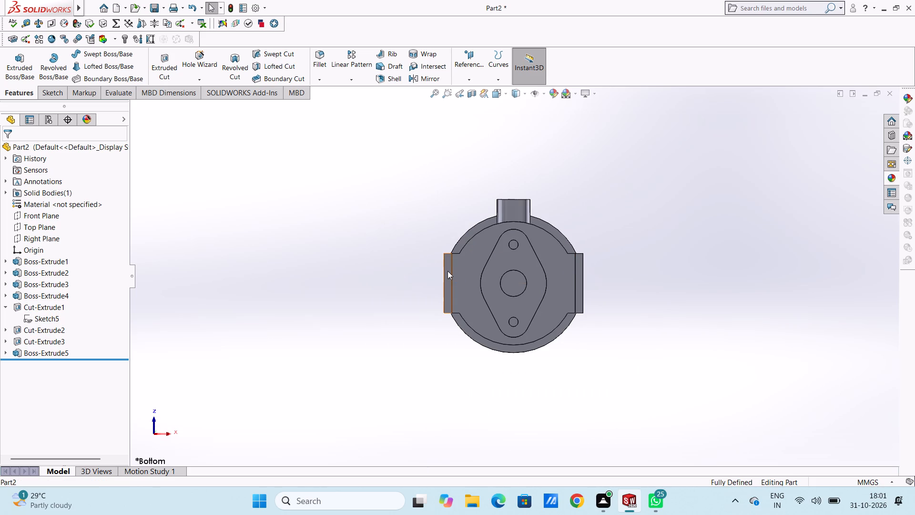
{"action": "left_click", "coordinate": [489, 247]}
{"action": "left_click", "coordinate": [392, 243]}
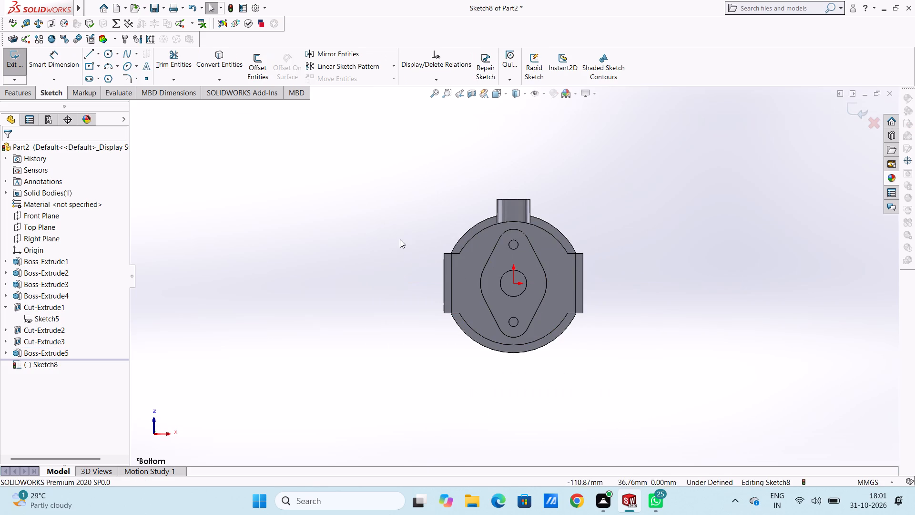
{"action": "left_click", "coordinate": [106, 53]}
{"action": "left_click", "coordinate": [513, 282]}
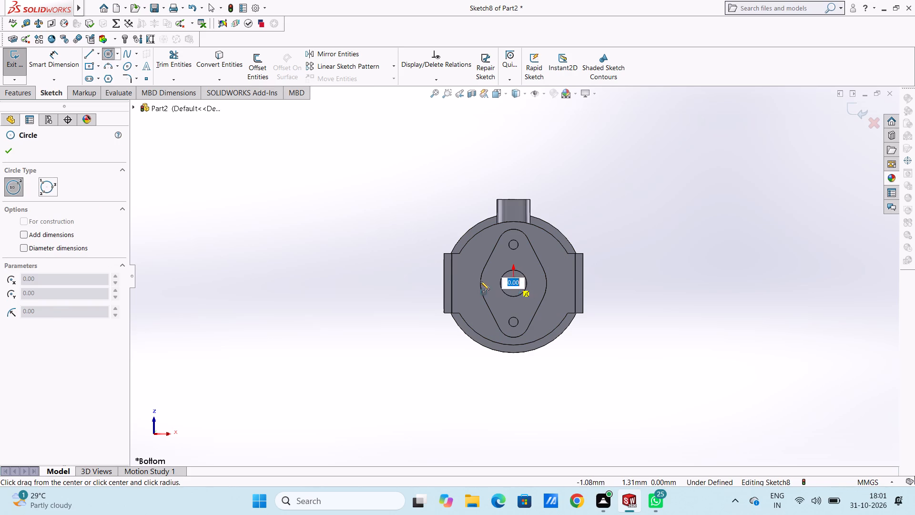
{"action": "left_click", "coordinate": [453, 272]}
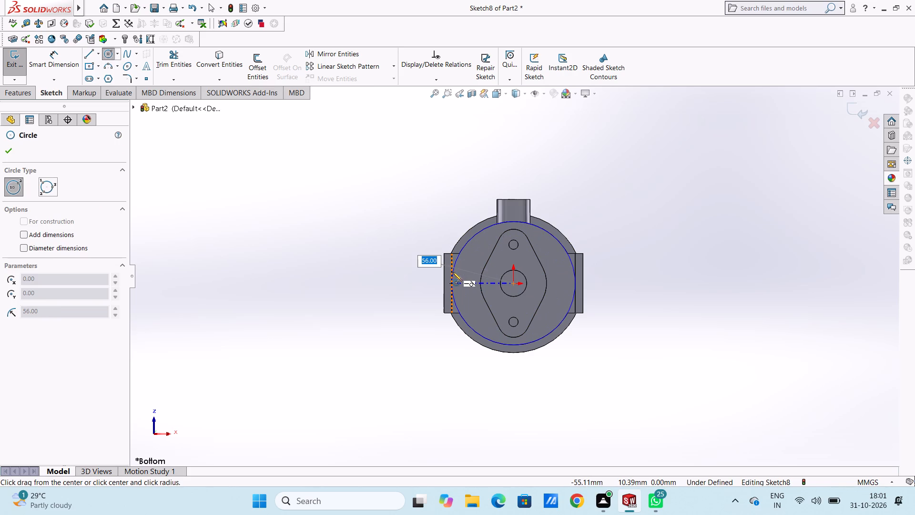
{"action": "left_click", "coordinate": [10, 154]}
{"action": "left_click", "coordinate": [148, 195]}
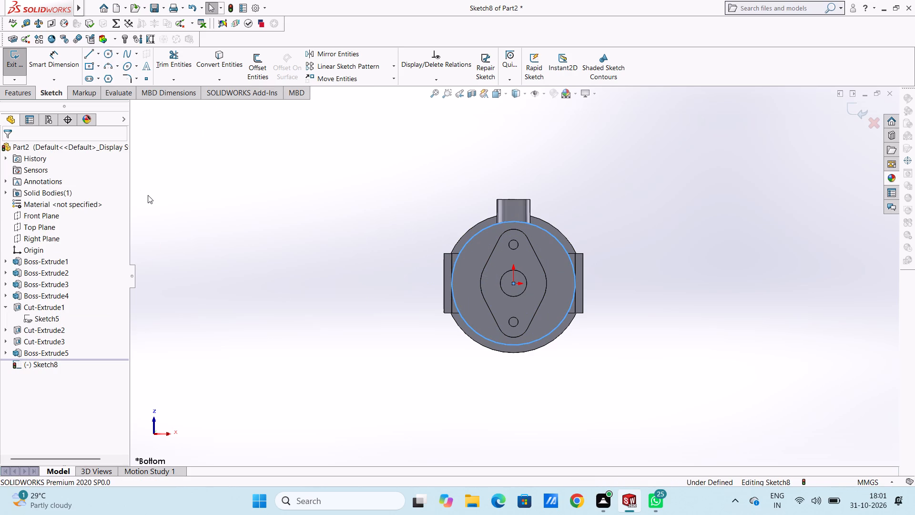
Draw a second circle centred on the origin with a 68 mm radius, enclosing both legs.
{"action": "left_click", "coordinate": [102, 52]}
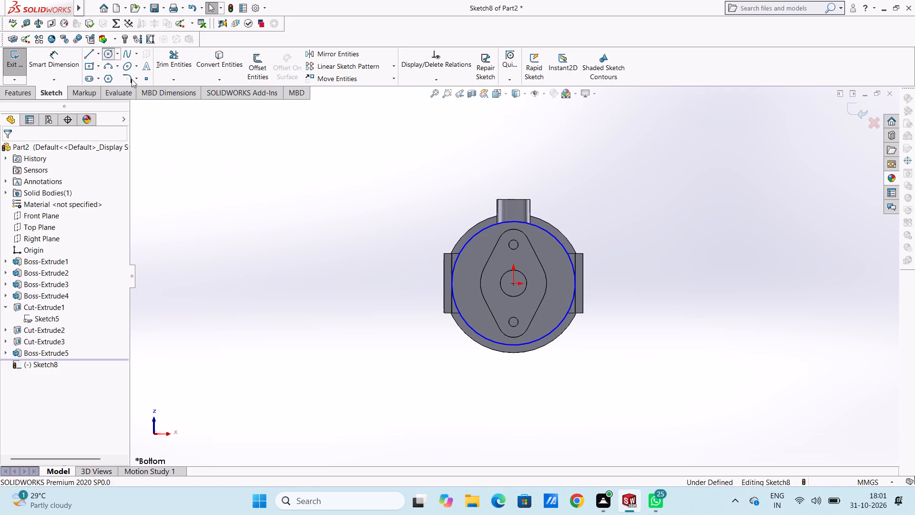
{"action": "left_click", "coordinate": [514, 283]}
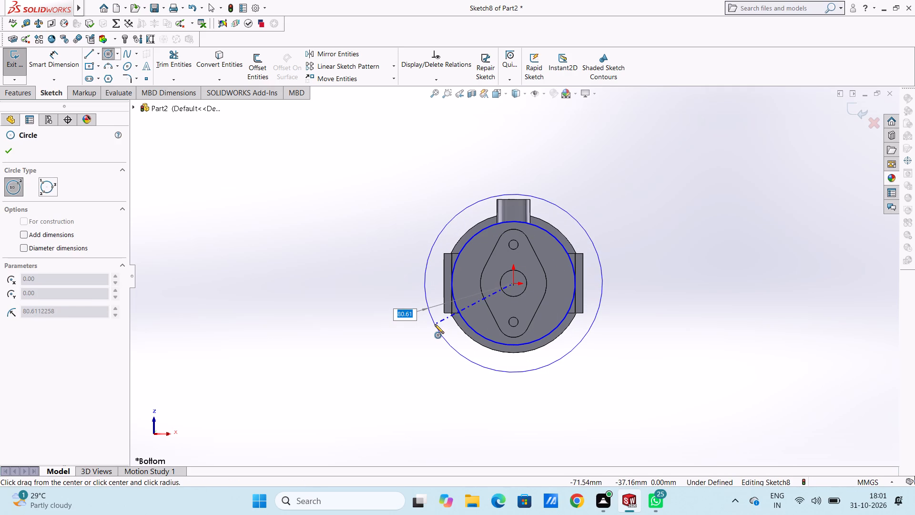
{"action": "type", "text": "68"}
{"action": "key", "text": "Return"}
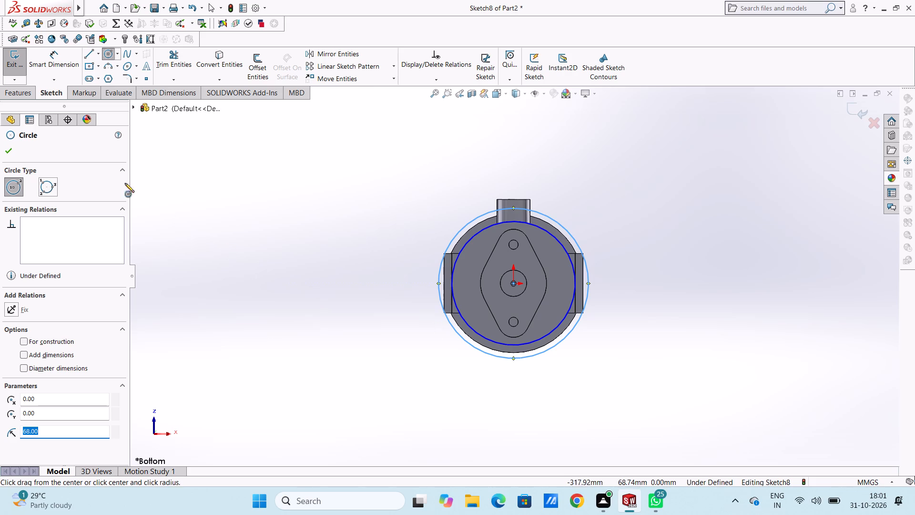
{"action": "left_click", "coordinate": [10, 157]}
{"action": "left_click", "coordinate": [157, 203]}
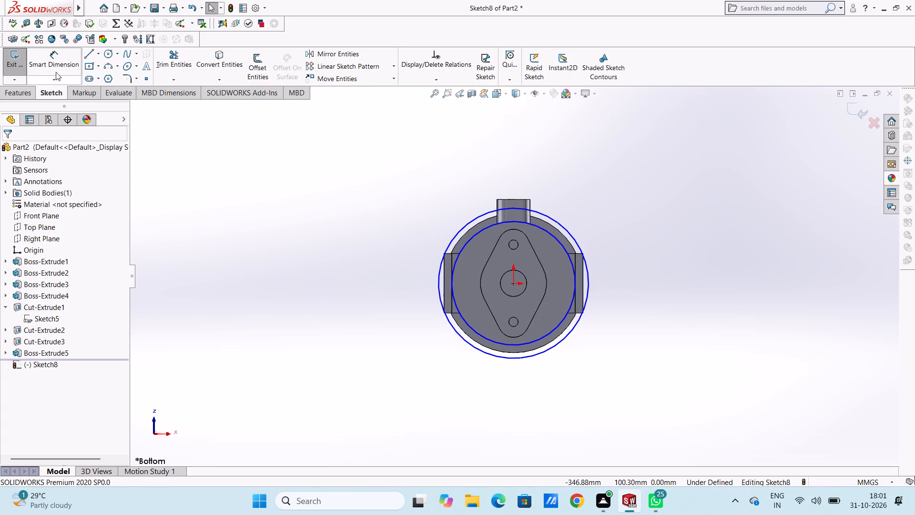
Add driving diameter dimensions to the outer and inner circles.
{"action": "left_click", "coordinate": [54, 64]}
{"action": "left_click", "coordinate": [455, 235]}
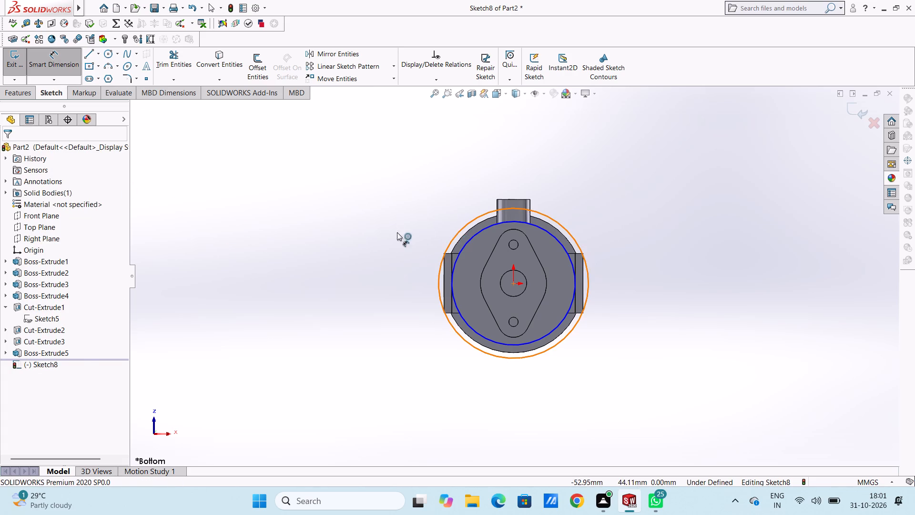
{"action": "left_click", "coordinate": [367, 152]}
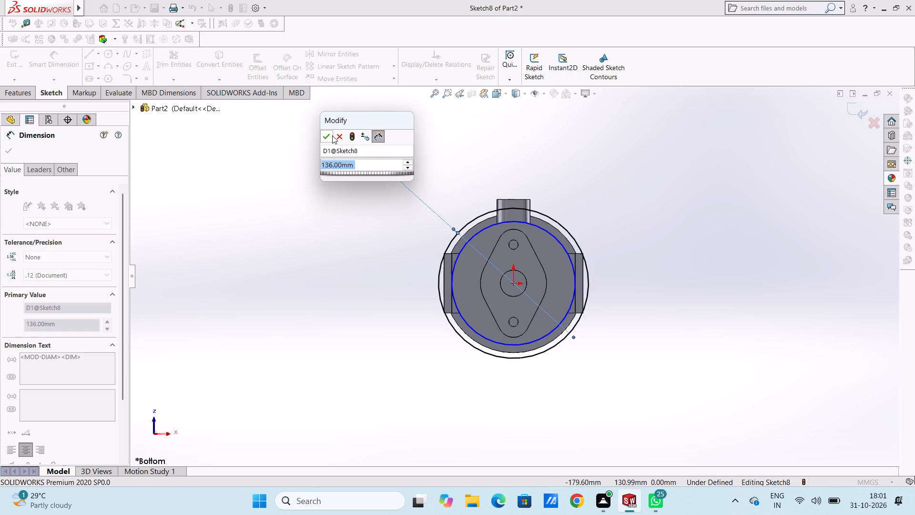
{"action": "left_click", "coordinate": [330, 136]}
{"action": "left_click", "coordinate": [294, 155]}
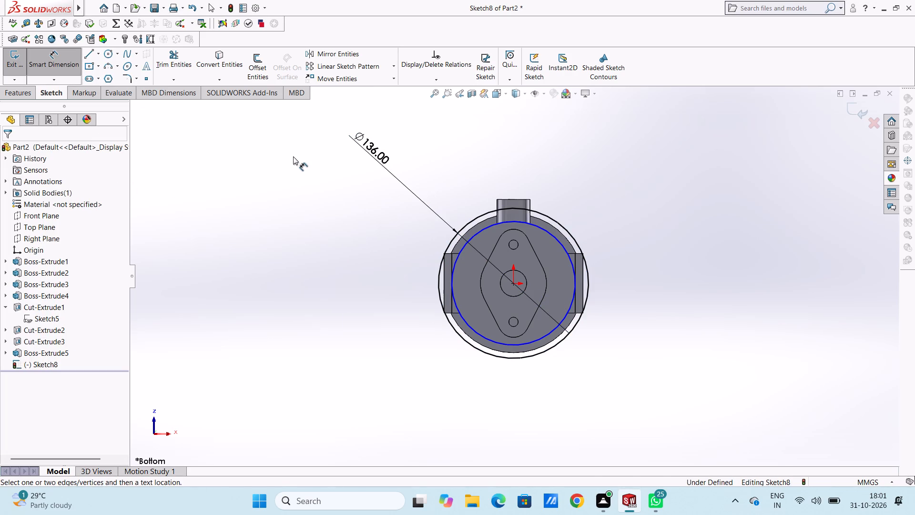
{"action": "left_click", "coordinate": [485, 230]}
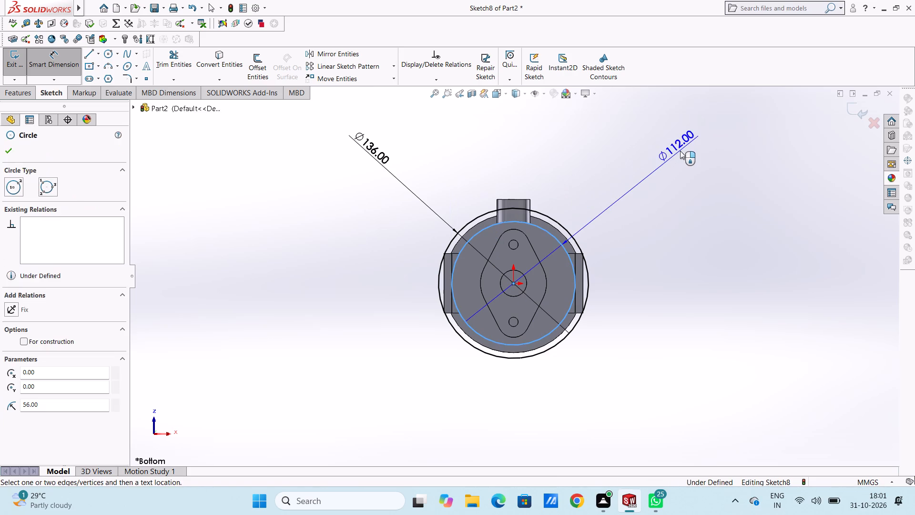
{"action": "left_click", "coordinate": [680, 151]}
{"action": "left_click", "coordinate": [638, 142]}
{"action": "left_click", "coordinate": [611, 145]}
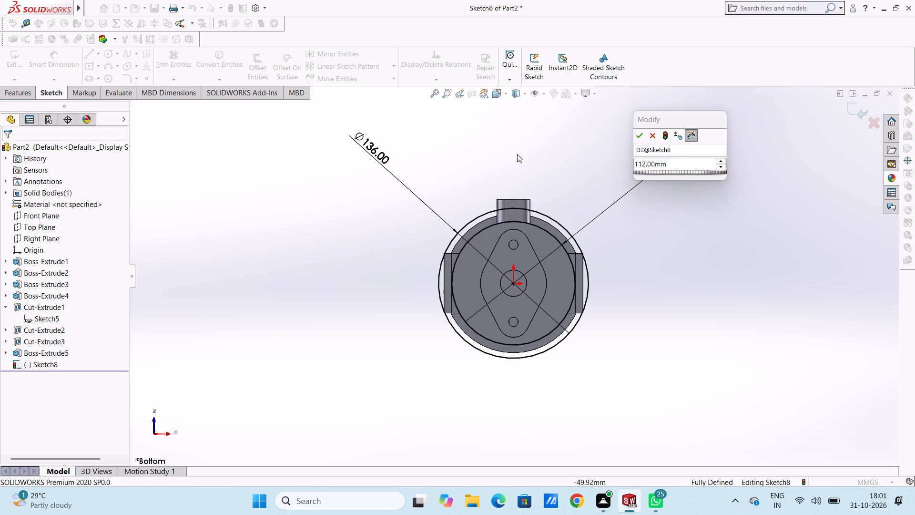
{"action": "left_click", "coordinate": [643, 134]}
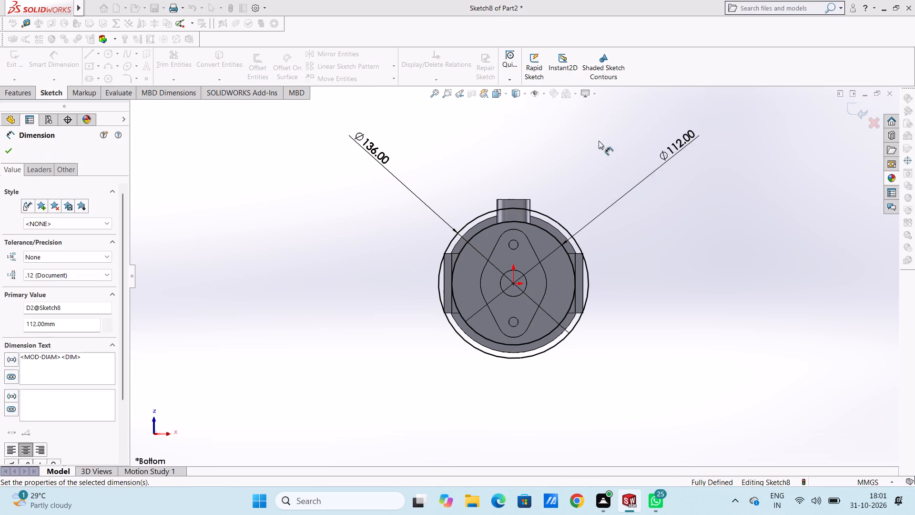
{"action": "left_click", "coordinate": [599, 141]}
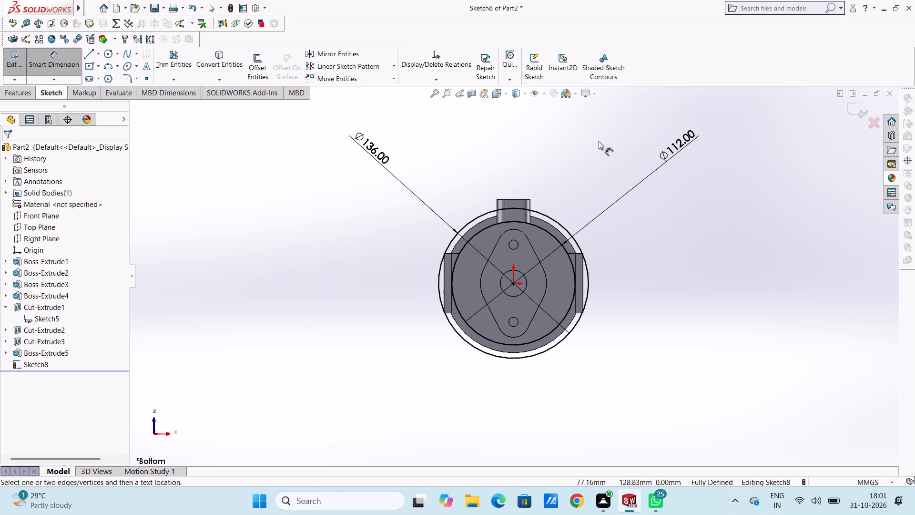
{"action": "left_click", "coordinate": [55, 60]}
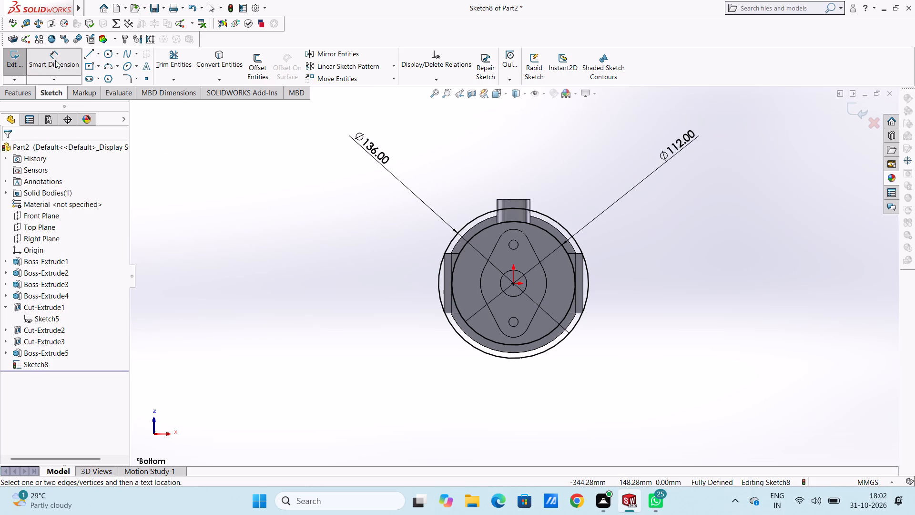
Draw a 126 mm horizontal line joining the legs' upper outer corners in the bottom view.
{"action": "scroll", "coordinate": [539, 256], "scroll_direction": "down", "scroll_amount": 3}
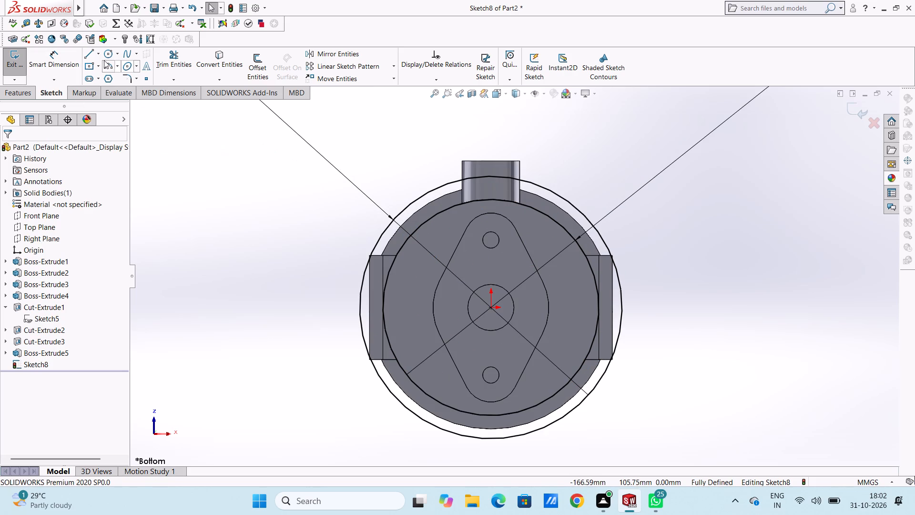
{"action": "left_click", "coordinate": [88, 57]}
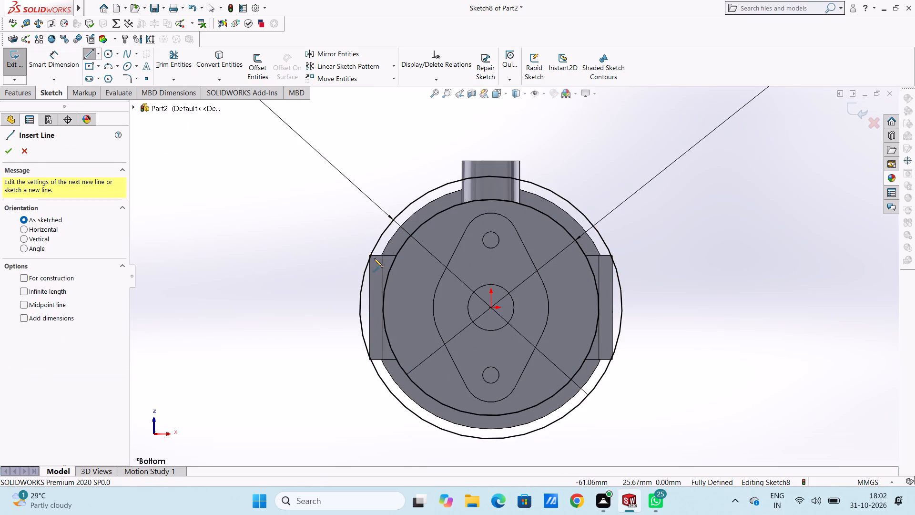
{"action": "scroll", "coordinate": [382, 275], "scroll_direction": "down", "scroll_amount": 4}
{"action": "left_click", "coordinate": [391, 235]}
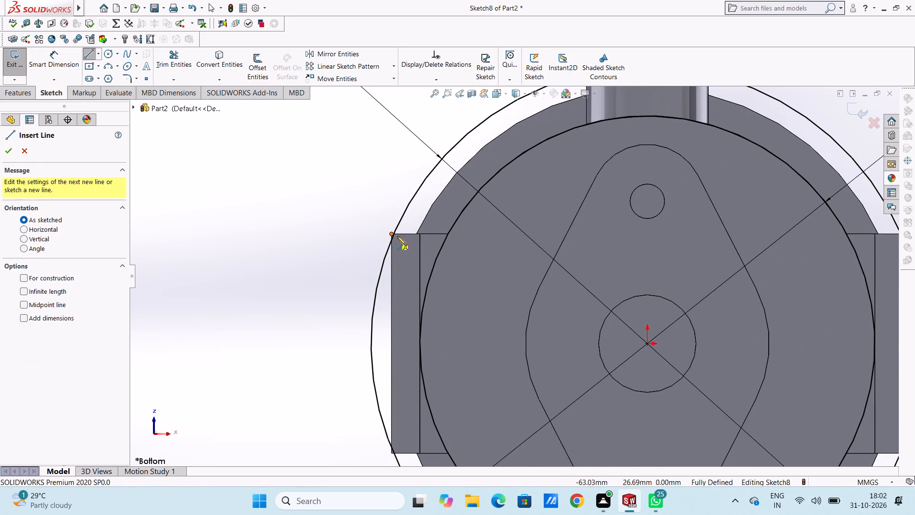
{"action": "scroll", "coordinate": [525, 235], "scroll_direction": "up", "scroll_amount": 4}
{"action": "left_click", "coordinate": [701, 256]}
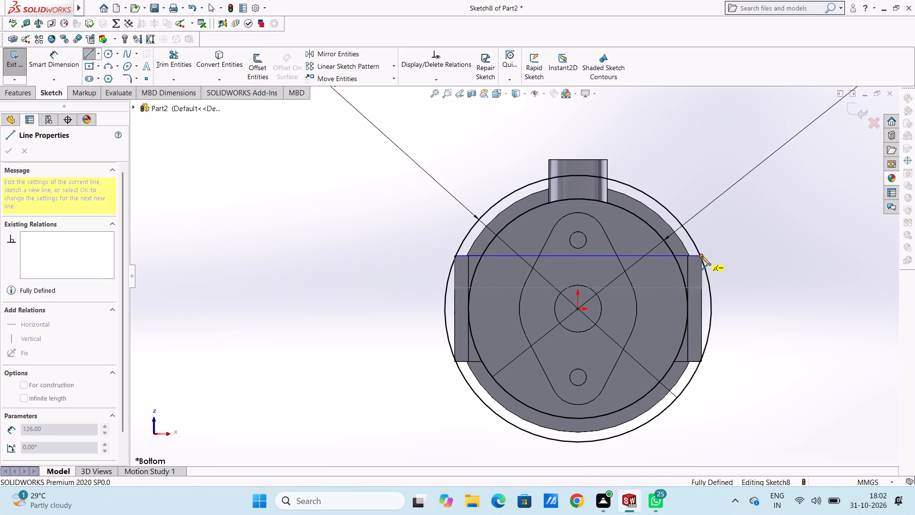
{"action": "right_click", "coordinate": [764, 186]}
{"action": "left_click", "coordinate": [771, 192]}
{"action": "left_click", "coordinate": [767, 195]}
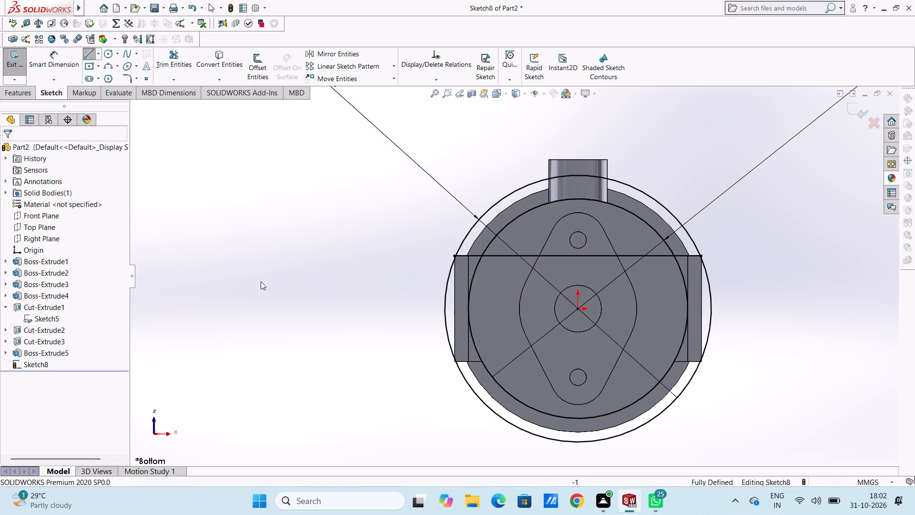
Draw a matching horizontal line joining the legs' lower outer corners in the bottom view.
{"action": "left_click", "coordinate": [91, 52]}
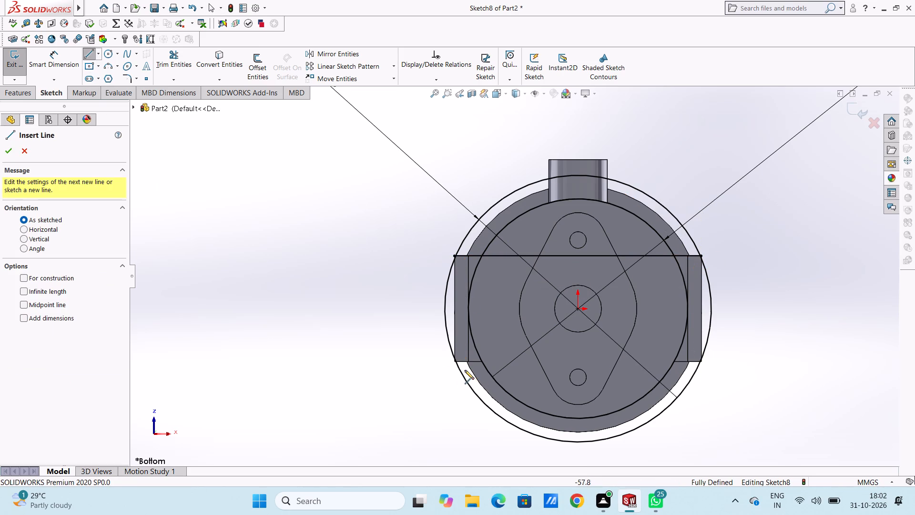
{"action": "left_click", "coordinate": [453, 361]}
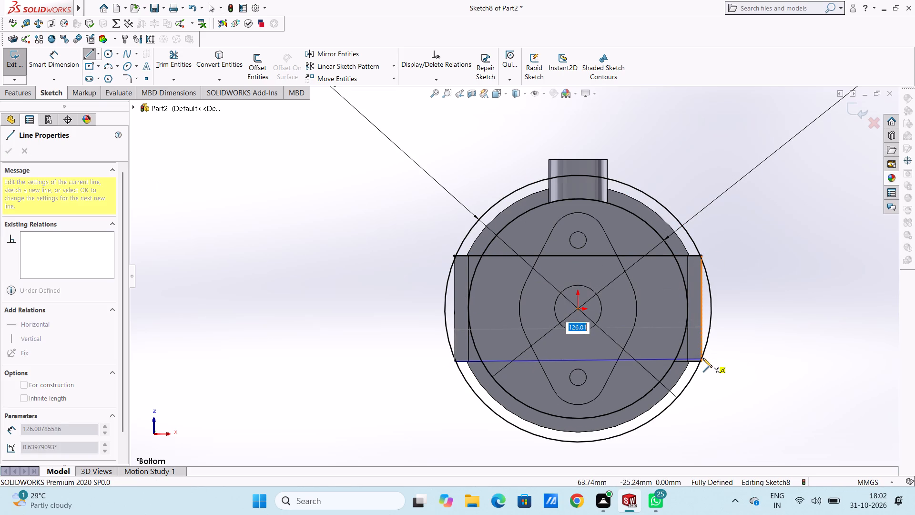
{"action": "left_click", "coordinate": [702, 361]}
{"action": "right_click", "coordinate": [823, 231]}
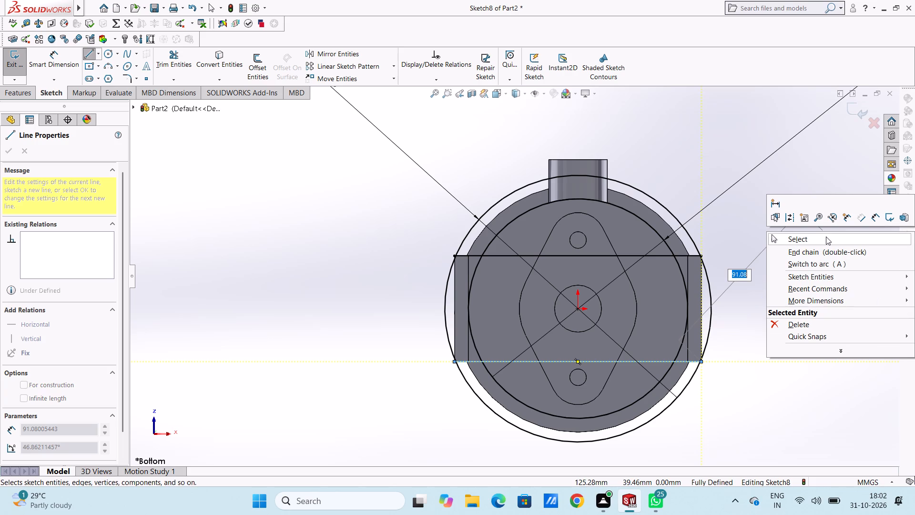
{"action": "left_click", "coordinate": [826, 237]}
{"action": "left_click", "coordinate": [821, 237]}
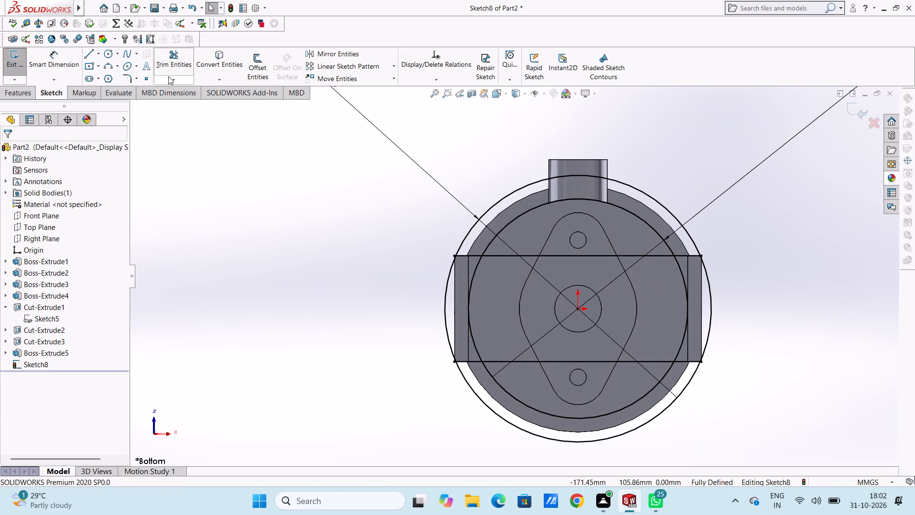
Trim the circles' upper and lower arcs and the lines' middle portions, leaving a closed arc-sided profile at each leg.
{"action": "left_click", "coordinate": [160, 56]}
{"action": "left_click", "coordinate": [468, 236]}
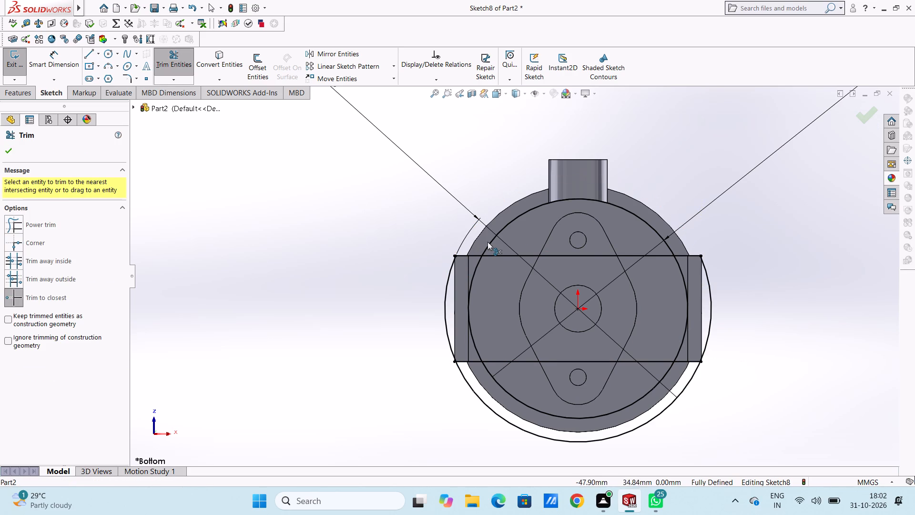
{"action": "left_click", "coordinate": [490, 243]}
{"action": "left_click", "coordinate": [498, 257]}
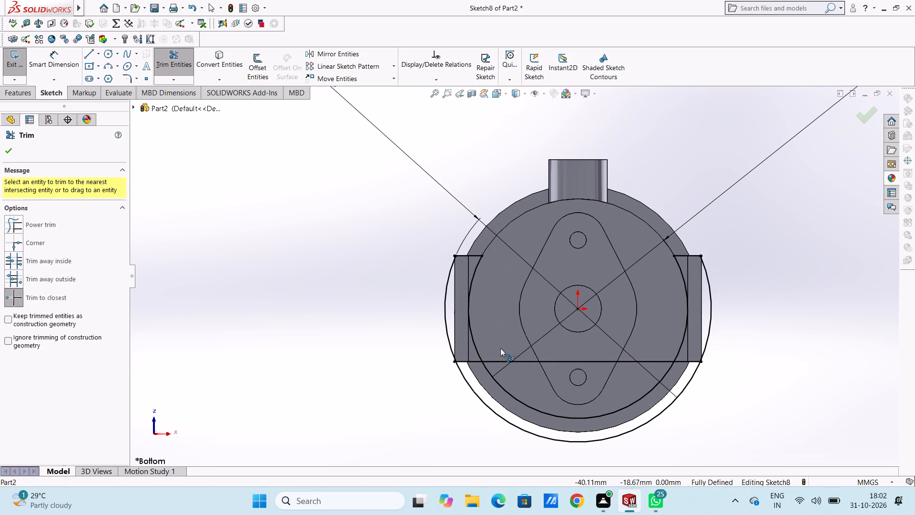
{"action": "left_click", "coordinate": [499, 360]}
{"action": "left_click", "coordinate": [486, 374]}
{"action": "left_click", "coordinate": [489, 371]}
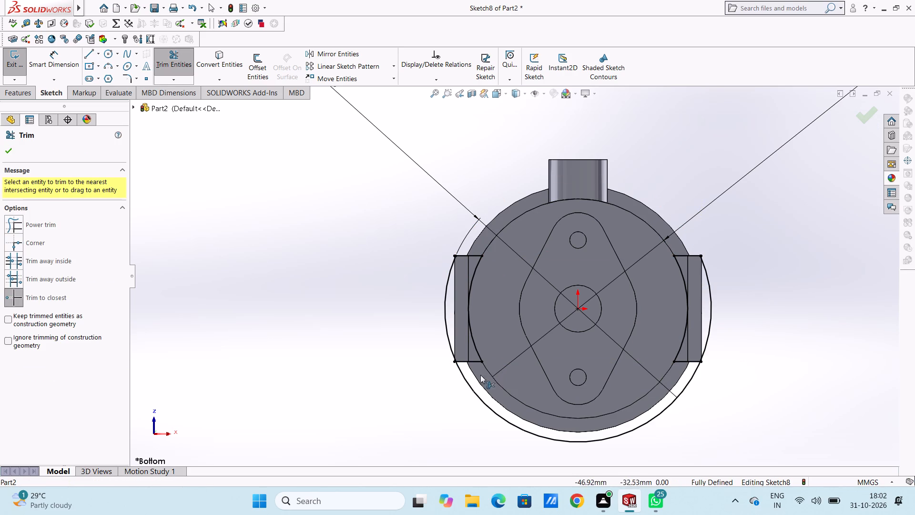
{"action": "left_click", "coordinate": [465, 382]}
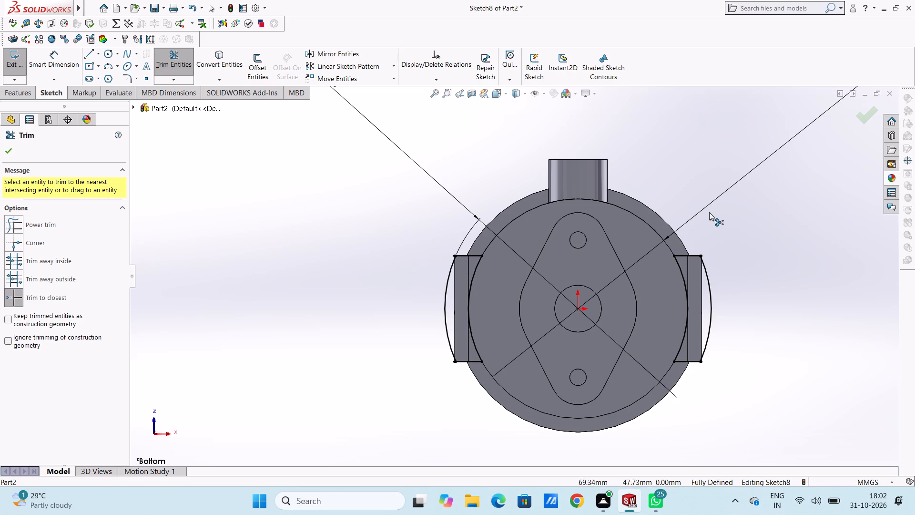
{"action": "middle_click_drag", "start_coordinate": [679, 181], "coordinate": [669, 273]}
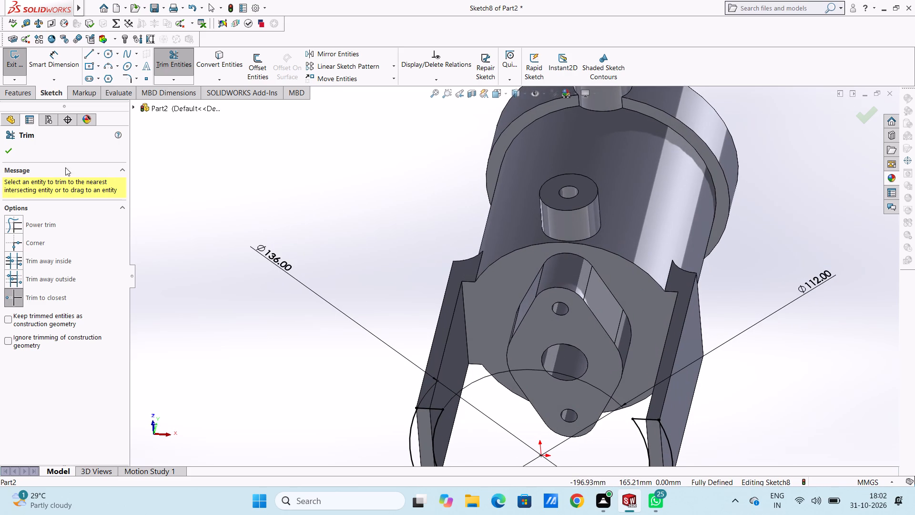
{"action": "left_click", "coordinate": [11, 149]}
{"action": "left_click", "coordinate": [218, 182]}
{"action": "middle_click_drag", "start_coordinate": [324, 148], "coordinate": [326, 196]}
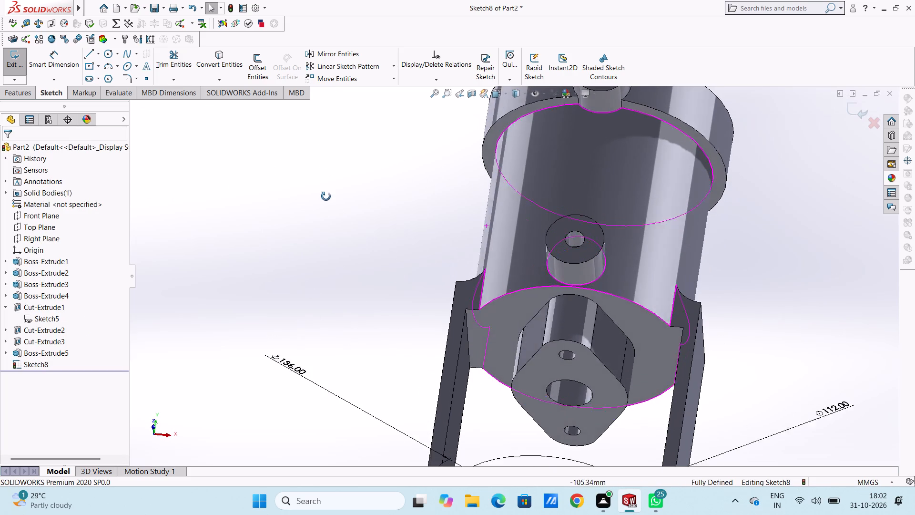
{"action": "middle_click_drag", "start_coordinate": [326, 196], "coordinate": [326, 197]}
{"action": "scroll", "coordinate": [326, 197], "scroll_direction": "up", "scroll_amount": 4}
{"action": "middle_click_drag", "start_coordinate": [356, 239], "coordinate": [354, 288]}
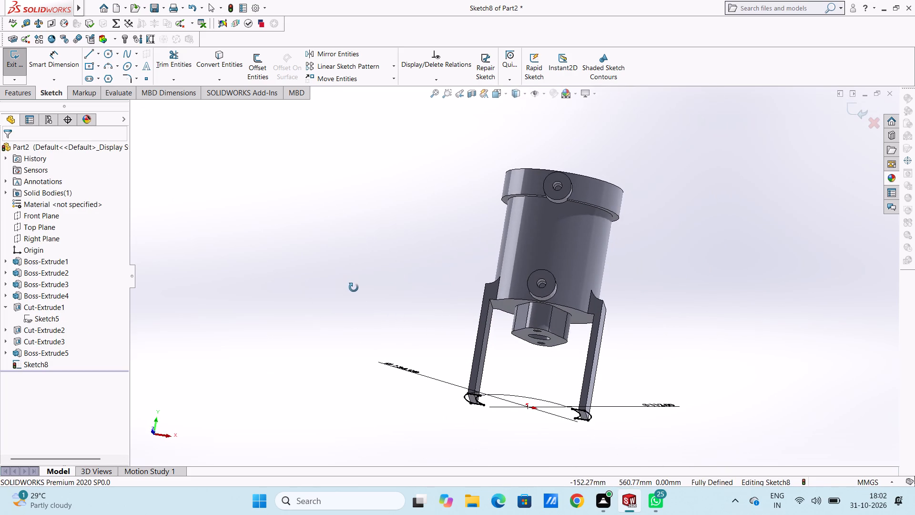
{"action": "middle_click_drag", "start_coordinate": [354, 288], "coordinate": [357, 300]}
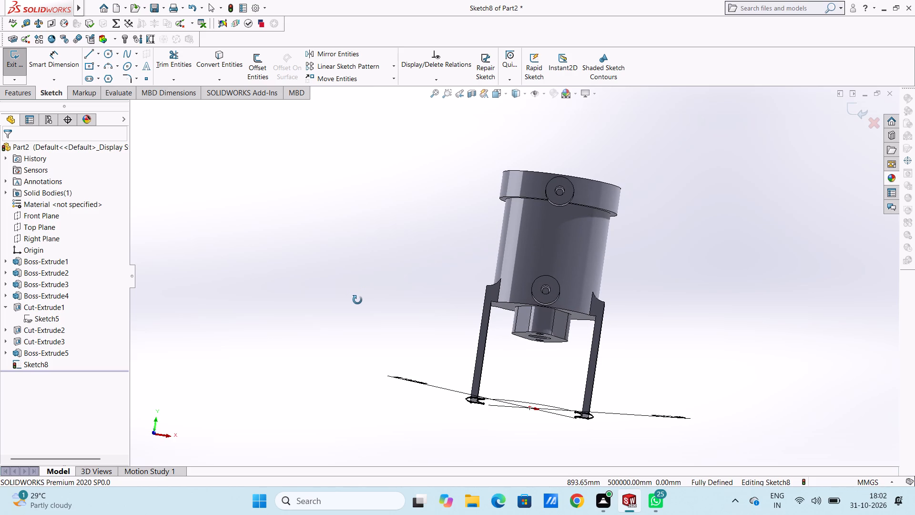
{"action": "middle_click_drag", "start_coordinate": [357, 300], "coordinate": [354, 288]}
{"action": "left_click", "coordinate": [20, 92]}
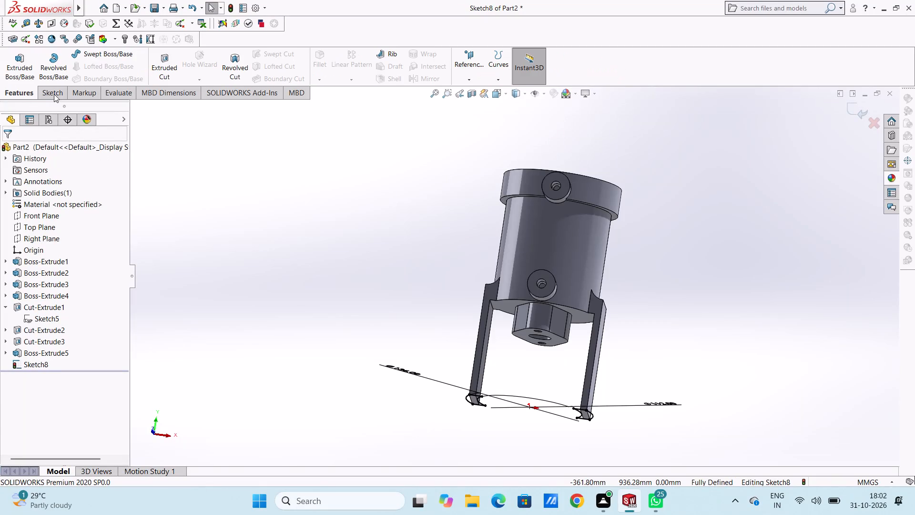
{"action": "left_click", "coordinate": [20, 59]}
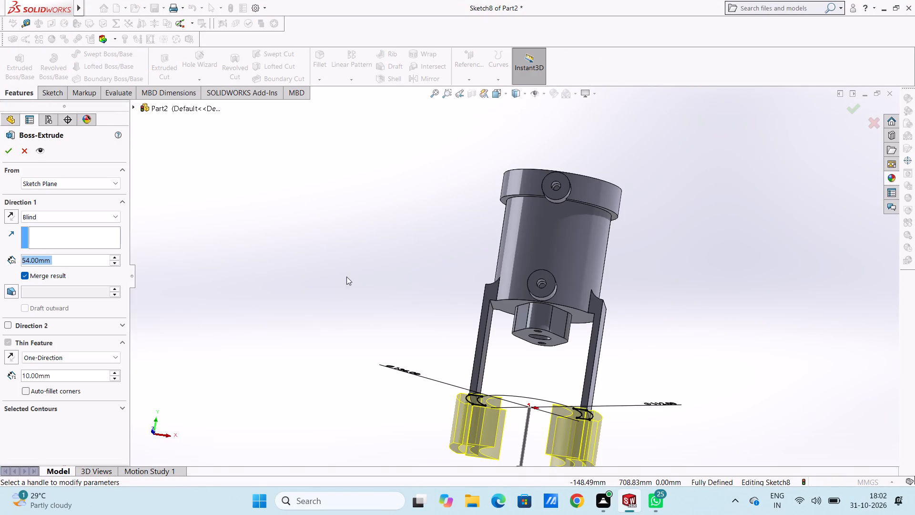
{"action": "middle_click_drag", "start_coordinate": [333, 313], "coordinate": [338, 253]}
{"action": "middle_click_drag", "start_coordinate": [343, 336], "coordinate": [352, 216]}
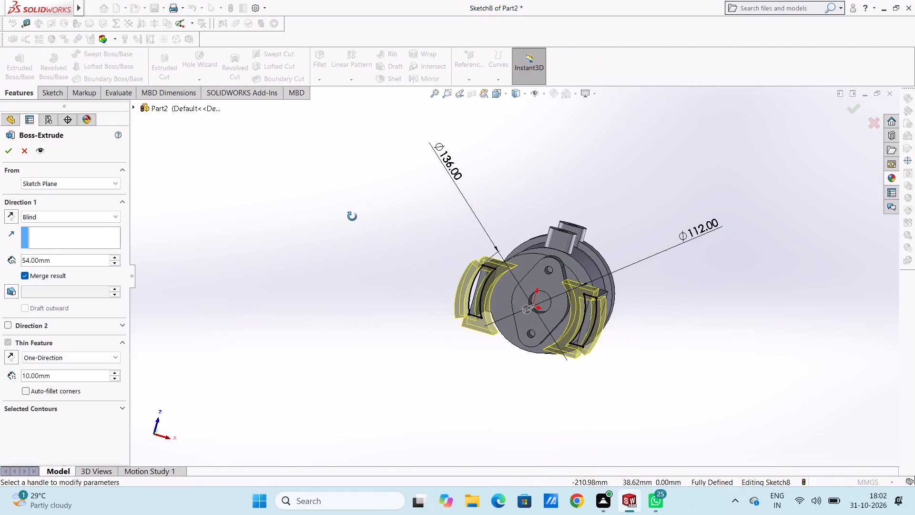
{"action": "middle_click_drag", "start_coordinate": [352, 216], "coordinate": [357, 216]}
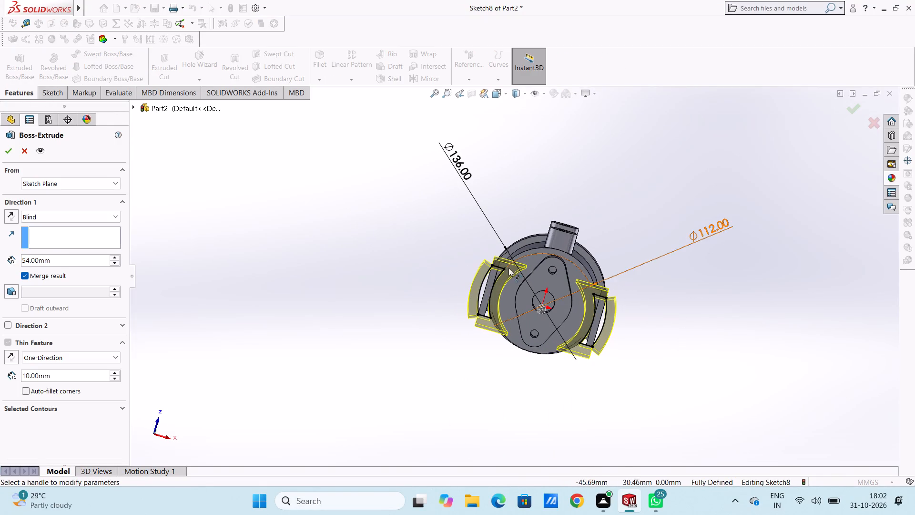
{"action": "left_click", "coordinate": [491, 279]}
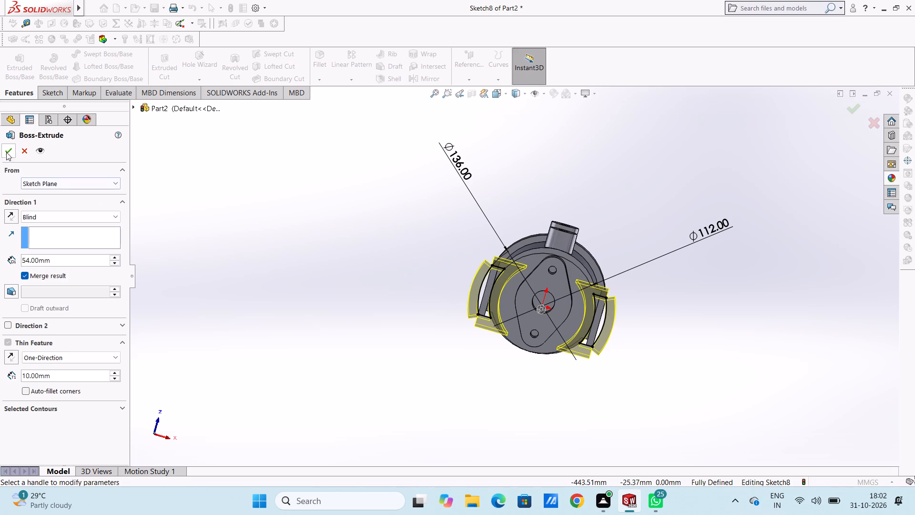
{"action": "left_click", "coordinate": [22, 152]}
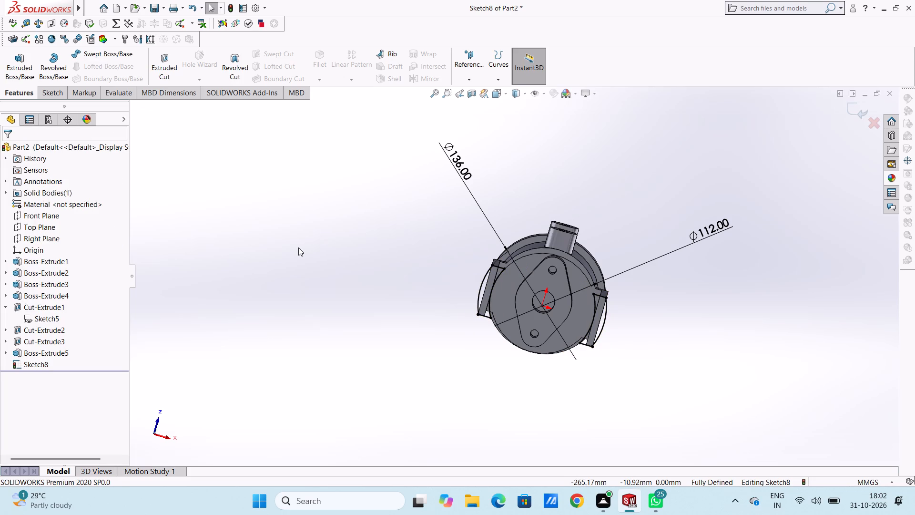
Trim the short line ends that overhang the outer arc at the left leg's upper and lower corners in the bottom view.
{"action": "key", "text": "ctrl+6"}
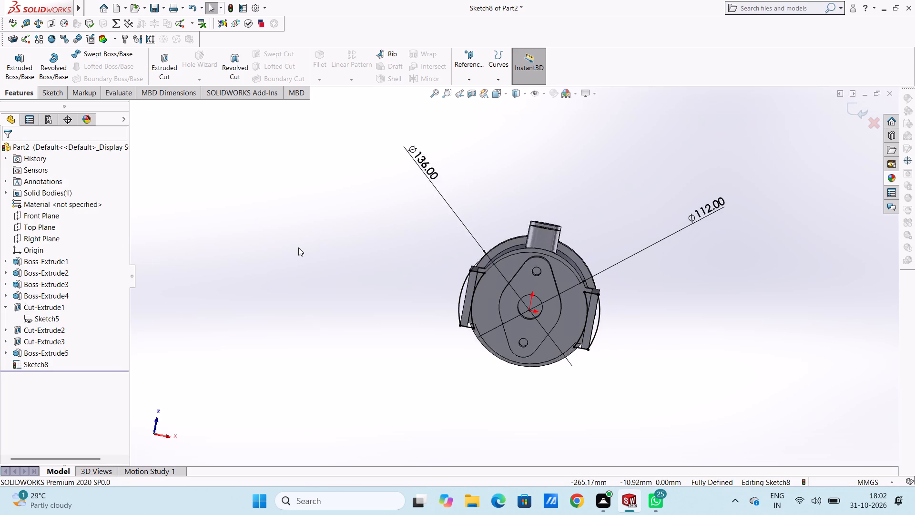
{"action": "scroll", "coordinate": [478, 326], "scroll_direction": "down", "scroll_amount": 5}
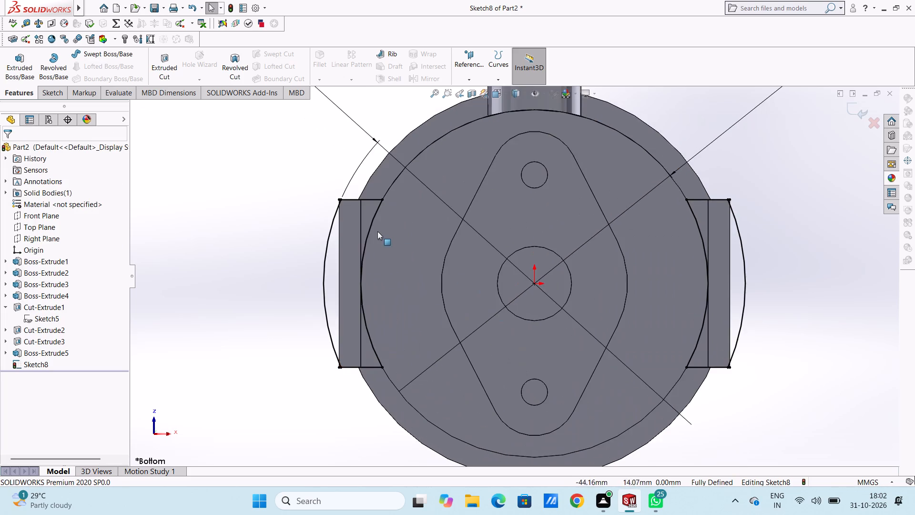
{"action": "scroll", "coordinate": [376, 225], "scroll_direction": "down", "scroll_amount": 5}
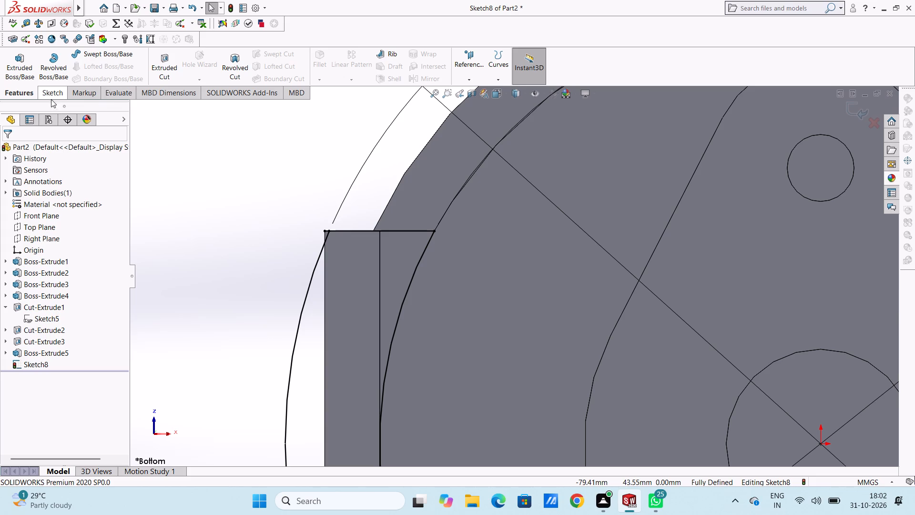
{"action": "left_click", "coordinate": [51, 93]}
{"action": "left_click", "coordinate": [177, 54]}
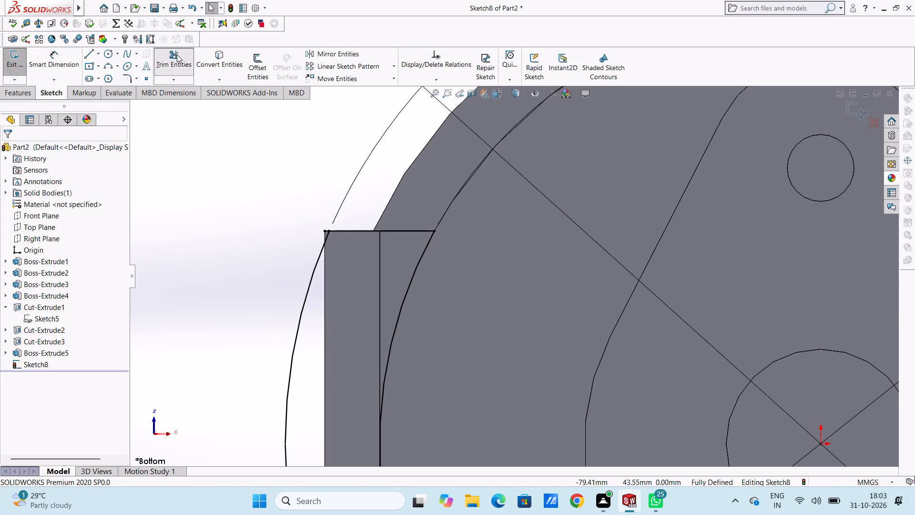
{"action": "scroll", "coordinate": [418, 254], "scroll_direction": "down", "scroll_amount": 4}
{"action": "scroll", "coordinate": [292, 228], "scroll_direction": "up", "scroll_amount": 2}
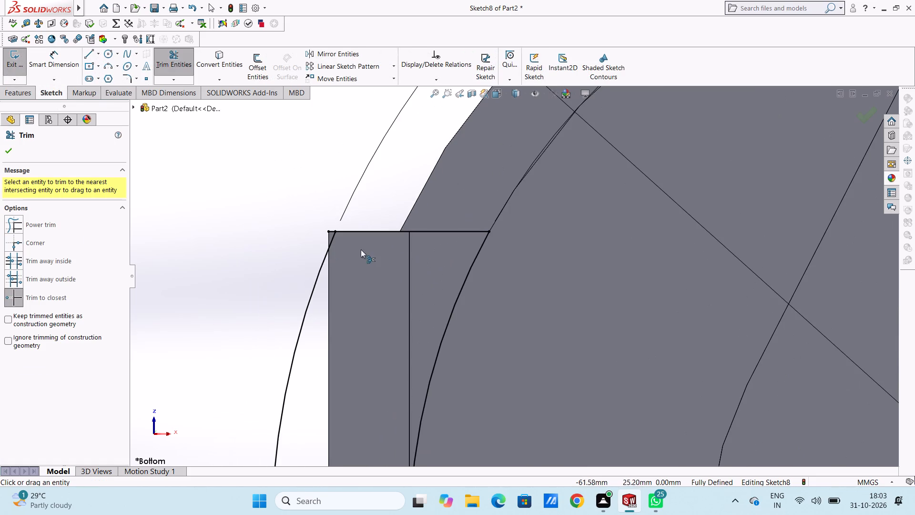
{"action": "scroll", "coordinate": [380, 244], "scroll_direction": "down", "scroll_amount": 3}
{"action": "left_click", "coordinate": [318, 228]}
{"action": "scroll", "coordinate": [404, 249], "scroll_direction": "up", "scroll_amount": 5}
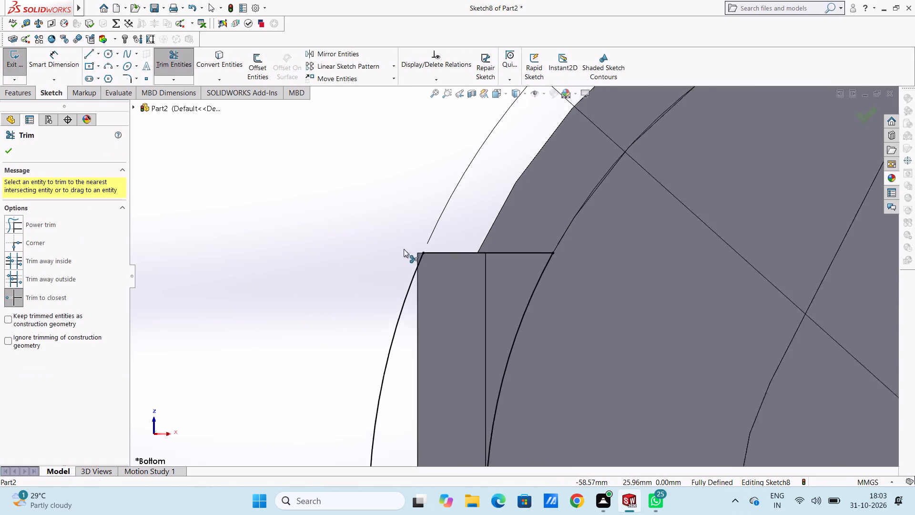
{"action": "scroll", "coordinate": [506, 302], "scroll_direction": "up", "scroll_amount": 5}
{"action": "scroll", "coordinate": [578, 304], "scroll_direction": "up", "scroll_amount": 5}
{"action": "scroll", "coordinate": [606, 373], "scroll_direction": "down", "scroll_amount": 4}
{"action": "scroll", "coordinate": [469, 340], "scroll_direction": "down", "scroll_amount": 5}
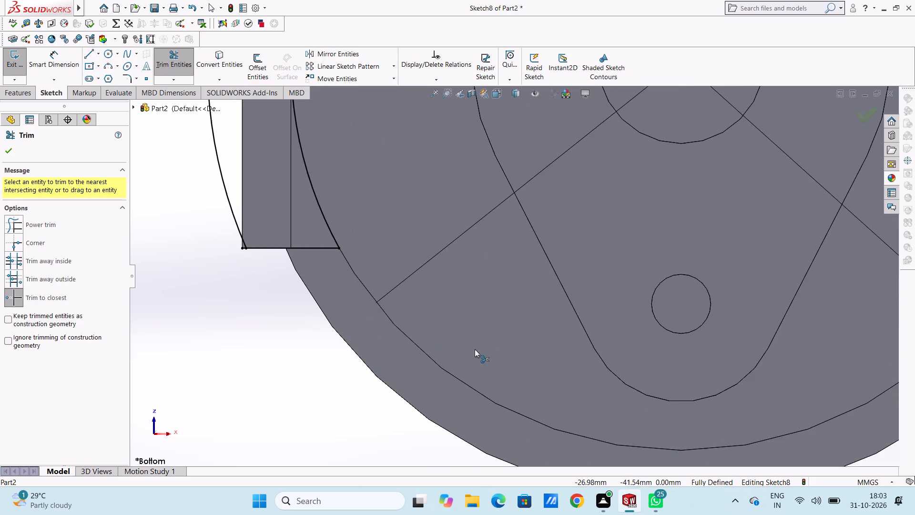
{"action": "left_click", "coordinate": [192, 222]}
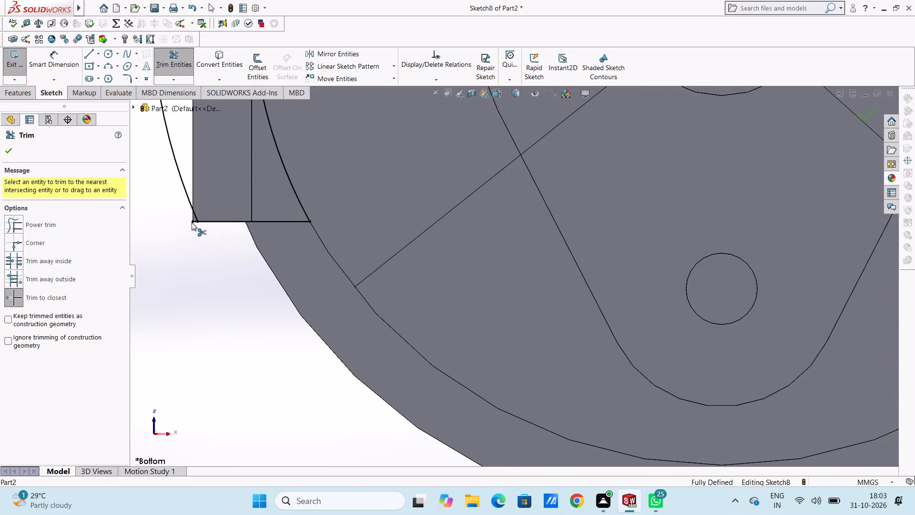
{"action": "scroll", "coordinate": [397, 236], "scroll_direction": "up", "scroll_amount": 9}
Trim the short line ends that overhang the outer arc at the right leg's upper and lower corners in the bottom view.
{"action": "scroll", "coordinate": [689, 208], "scroll_direction": "down", "scroll_amount": 4}
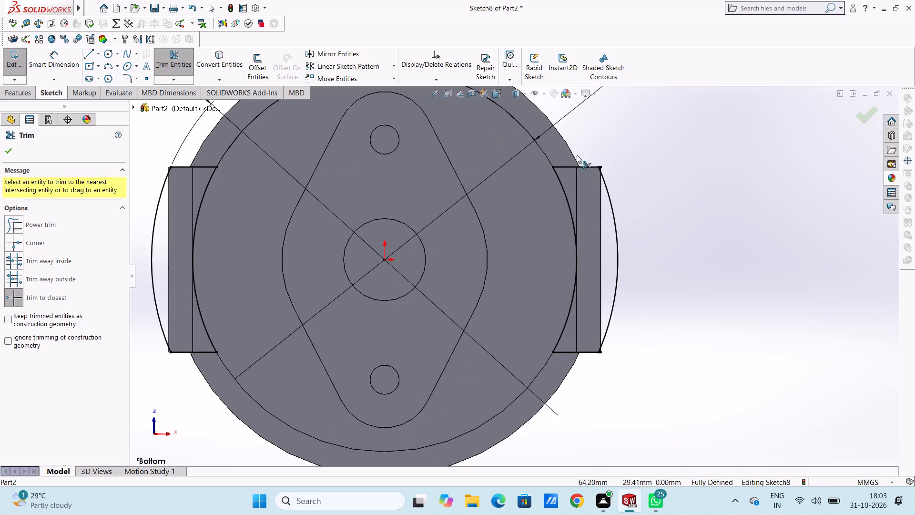
{"action": "scroll", "coordinate": [566, 176], "scroll_direction": "down", "scroll_amount": 9}
{"action": "left_click", "coordinate": [559, 202]}
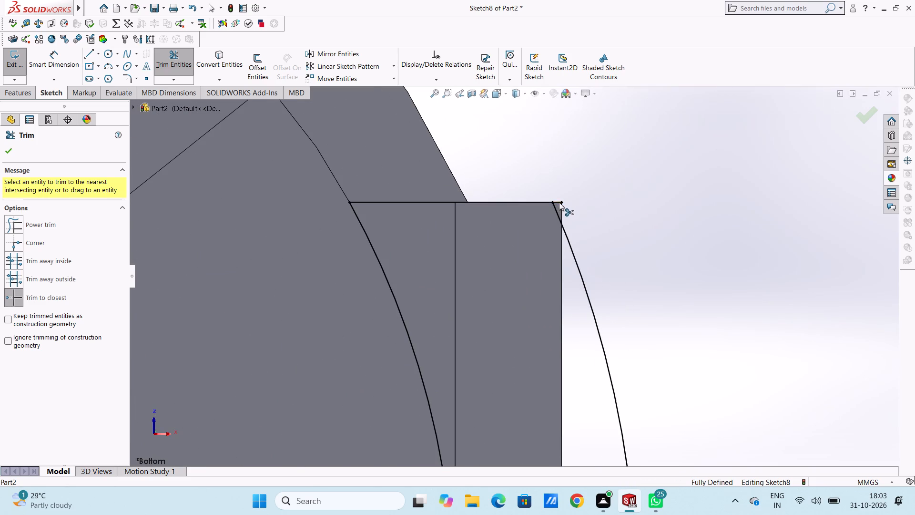
{"action": "scroll", "coordinate": [594, 202], "scroll_direction": "up", "scroll_amount": 16}
{"action": "scroll", "coordinate": [509, 392], "scroll_direction": "down", "scroll_amount": 4}
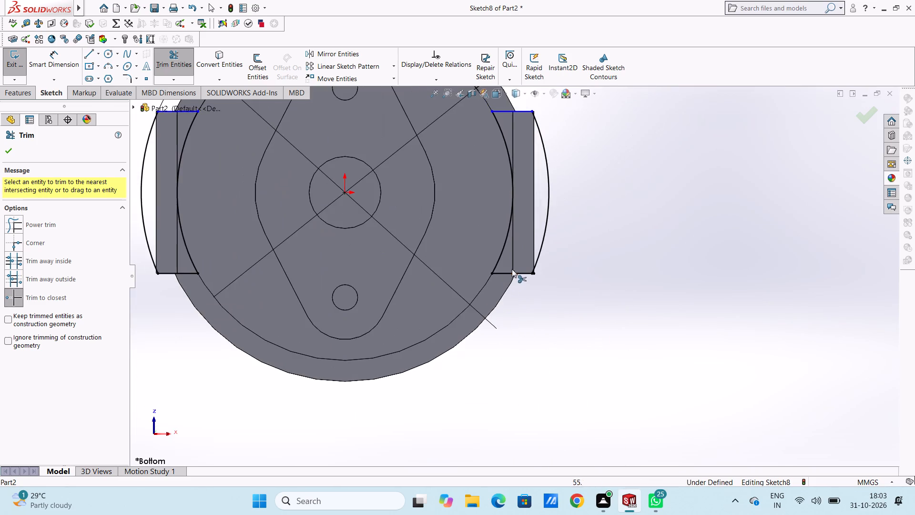
{"action": "scroll", "coordinate": [512, 270], "scroll_direction": "down", "scroll_amount": 6}
{"action": "scroll", "coordinate": [559, 286], "scroll_direction": "down", "scroll_amount": 6}
{"action": "left_click", "coordinate": [583, 248]}
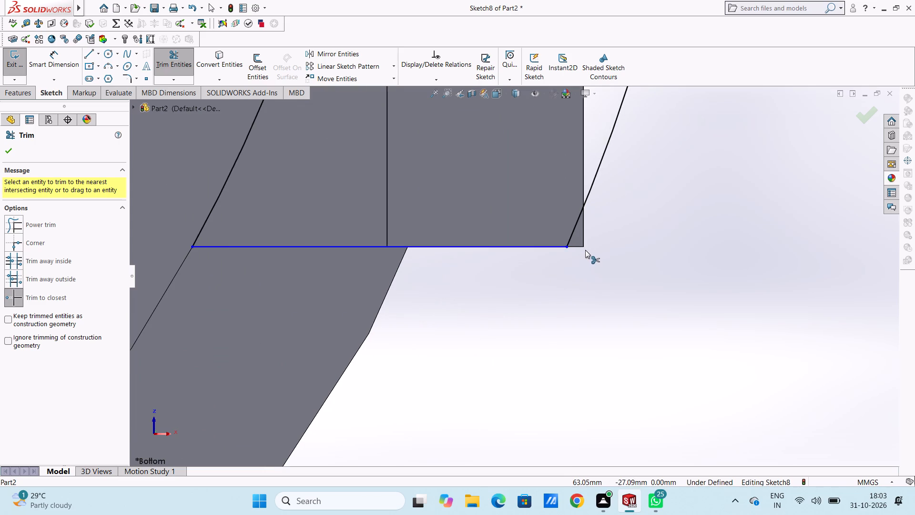
{"action": "scroll", "coordinate": [590, 250], "scroll_direction": "up", "scroll_amount": 11}
{"action": "scroll", "coordinate": [494, 209], "scroll_direction": "up", "scroll_amount": 6}
{"action": "scroll", "coordinate": [360, 174], "scroll_direction": "down", "scroll_amount": 2}
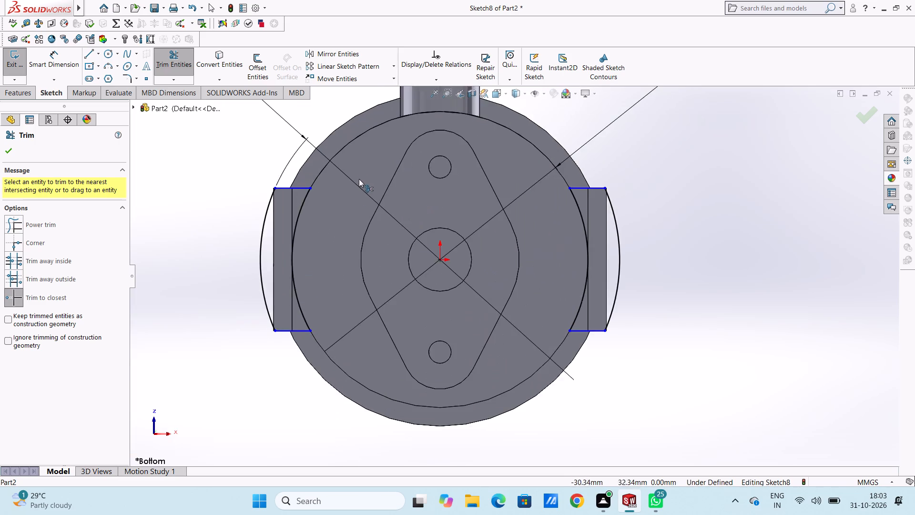
{"action": "scroll", "coordinate": [355, 215], "scroll_direction": "up", "scroll_amount": 3}
{"action": "left_click", "coordinate": [8, 155]}
{"action": "left_click", "coordinate": [140, 202]}
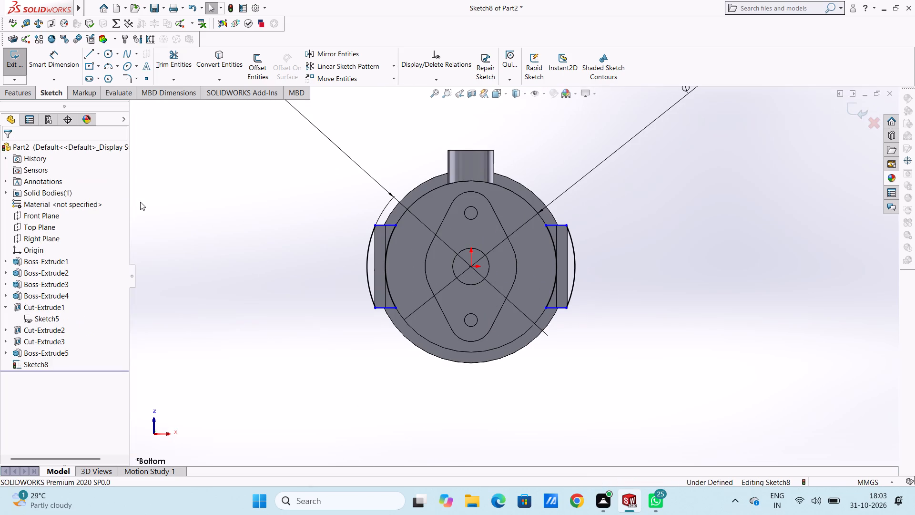
Dimension the vertical distance from the origin to the left leg's upper sketch line.
{"action": "left_click", "coordinate": [43, 60]}
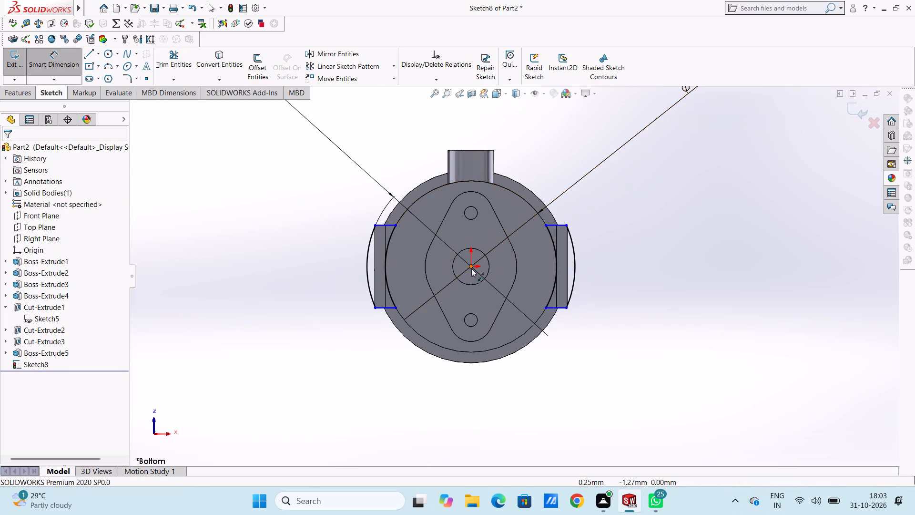
{"action": "left_click", "coordinate": [471, 268]}
{"action": "left_click", "coordinate": [390, 224]}
{"action": "left_click", "coordinate": [239, 221]}
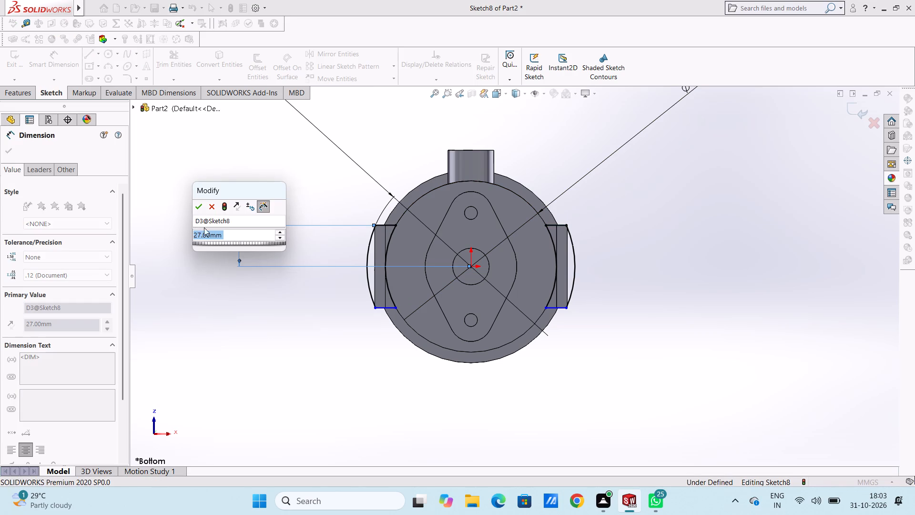
{"action": "left_click", "coordinate": [202, 206]}
{"action": "left_click", "coordinate": [191, 195]}
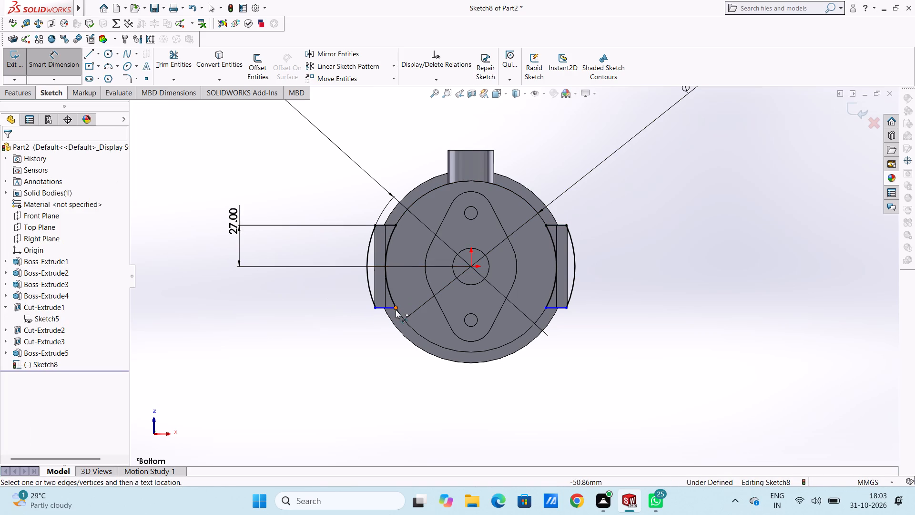
Dimension the horizontal distance from the origin to the inner endpoint of the left leg's lower sketch line.
{"action": "left_click", "coordinate": [396, 310]}
{"action": "left_click", "coordinate": [470, 267]}
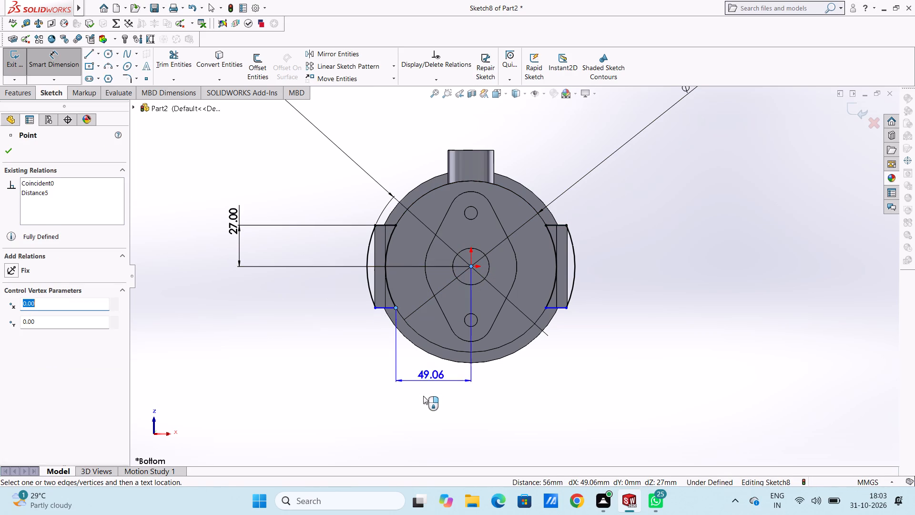
{"action": "left_click", "coordinate": [423, 396]}
{"action": "left_click", "coordinate": [381, 381]}
{"action": "left_click", "coordinate": [372, 372]}
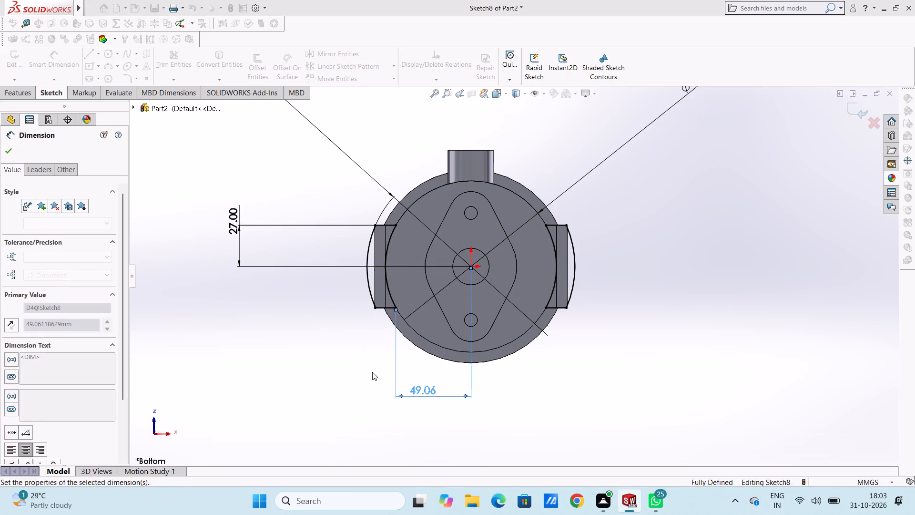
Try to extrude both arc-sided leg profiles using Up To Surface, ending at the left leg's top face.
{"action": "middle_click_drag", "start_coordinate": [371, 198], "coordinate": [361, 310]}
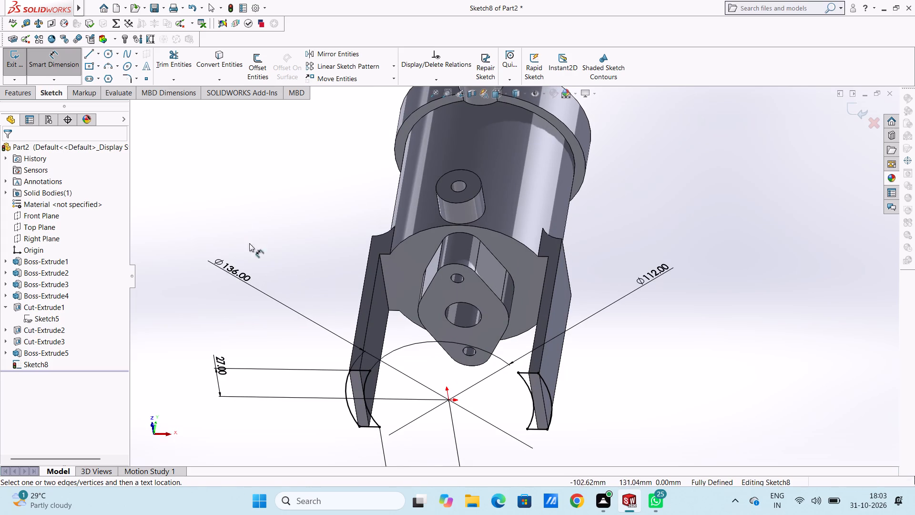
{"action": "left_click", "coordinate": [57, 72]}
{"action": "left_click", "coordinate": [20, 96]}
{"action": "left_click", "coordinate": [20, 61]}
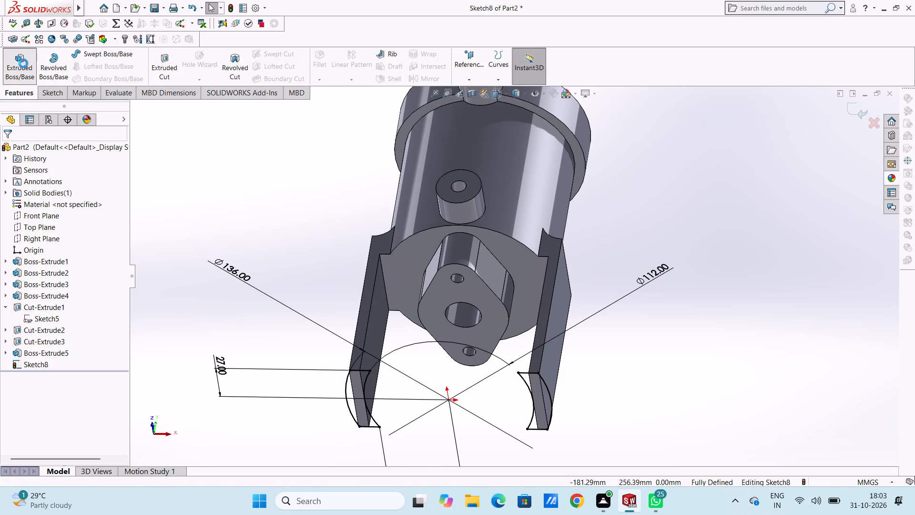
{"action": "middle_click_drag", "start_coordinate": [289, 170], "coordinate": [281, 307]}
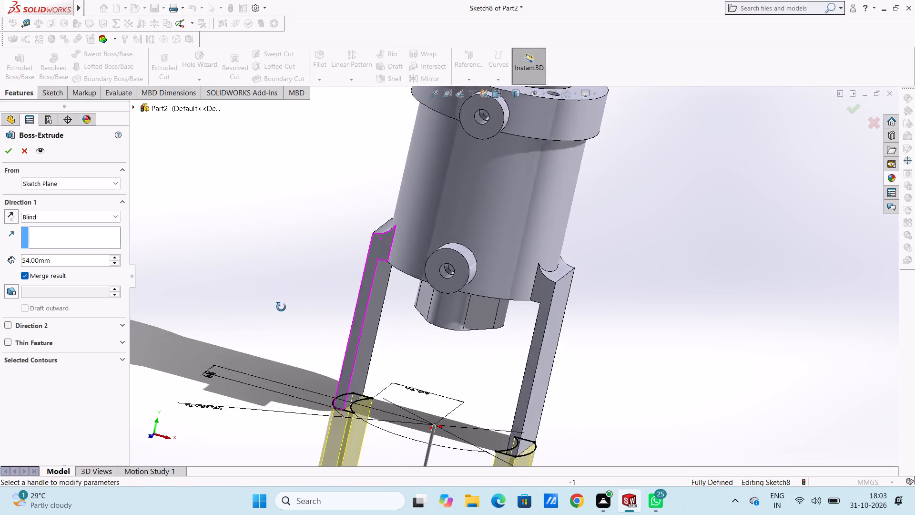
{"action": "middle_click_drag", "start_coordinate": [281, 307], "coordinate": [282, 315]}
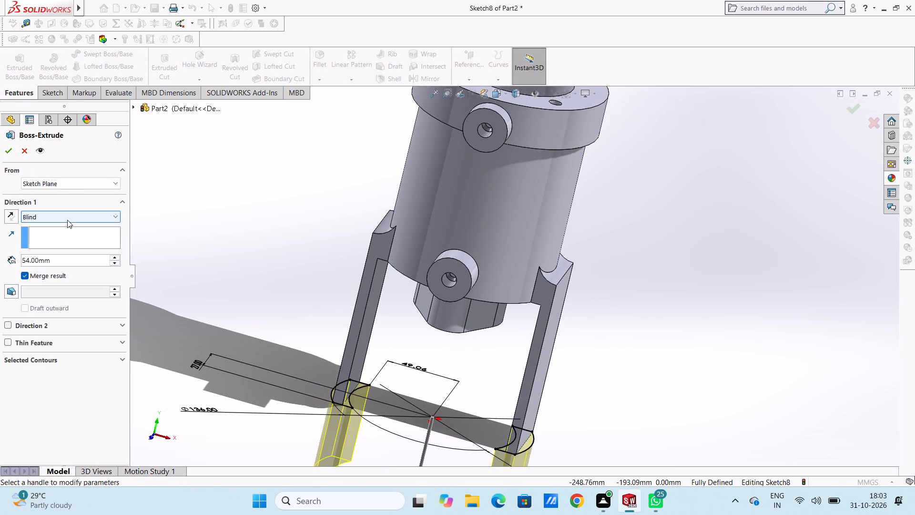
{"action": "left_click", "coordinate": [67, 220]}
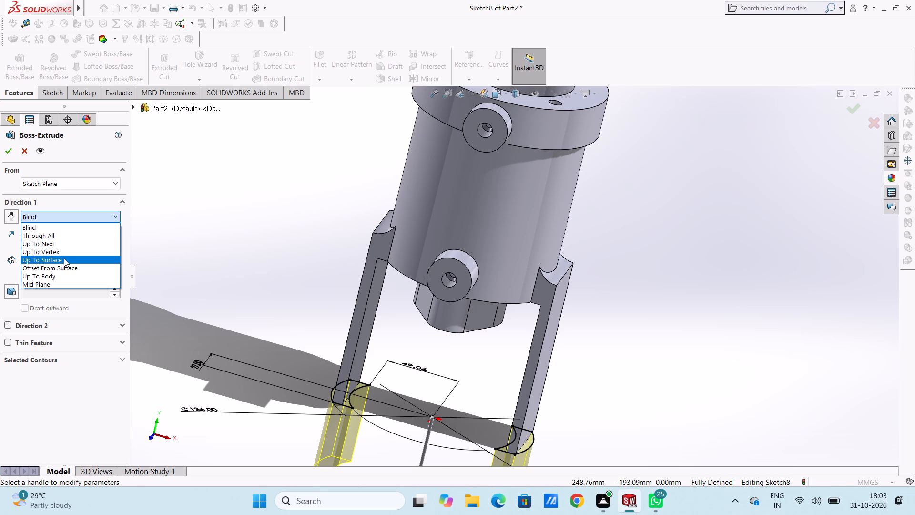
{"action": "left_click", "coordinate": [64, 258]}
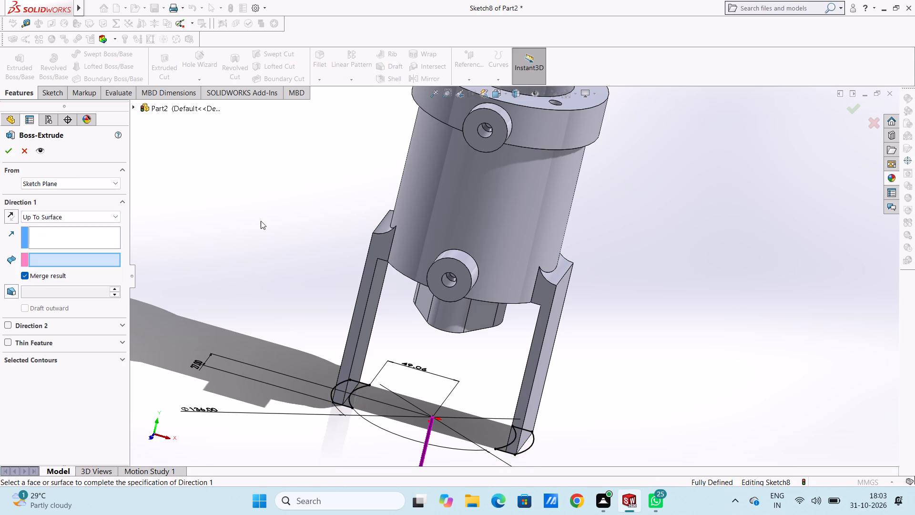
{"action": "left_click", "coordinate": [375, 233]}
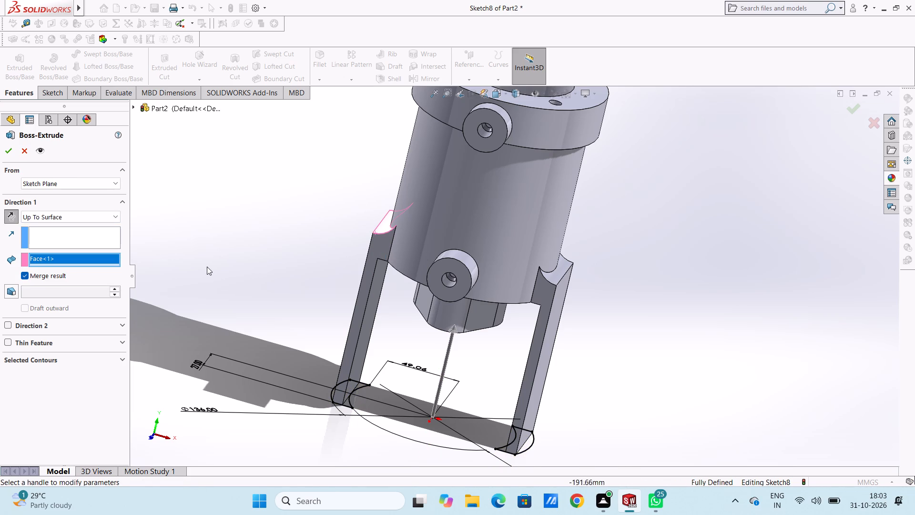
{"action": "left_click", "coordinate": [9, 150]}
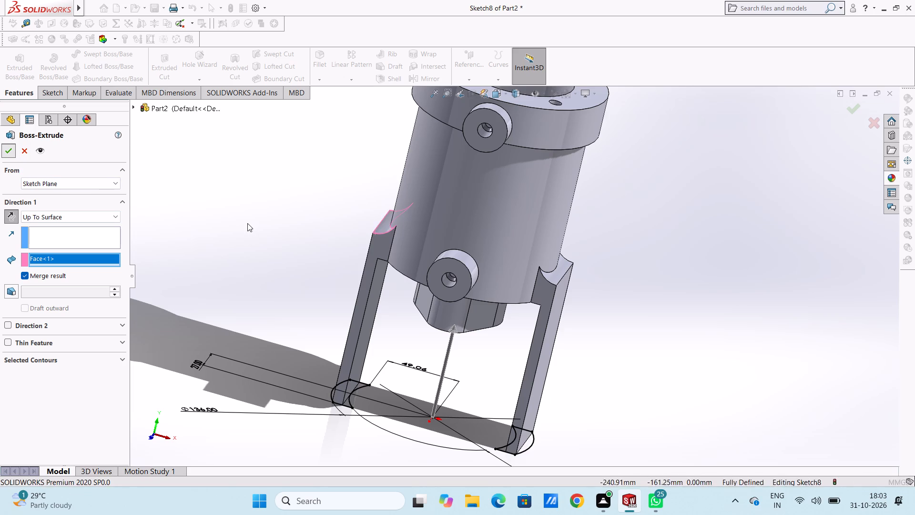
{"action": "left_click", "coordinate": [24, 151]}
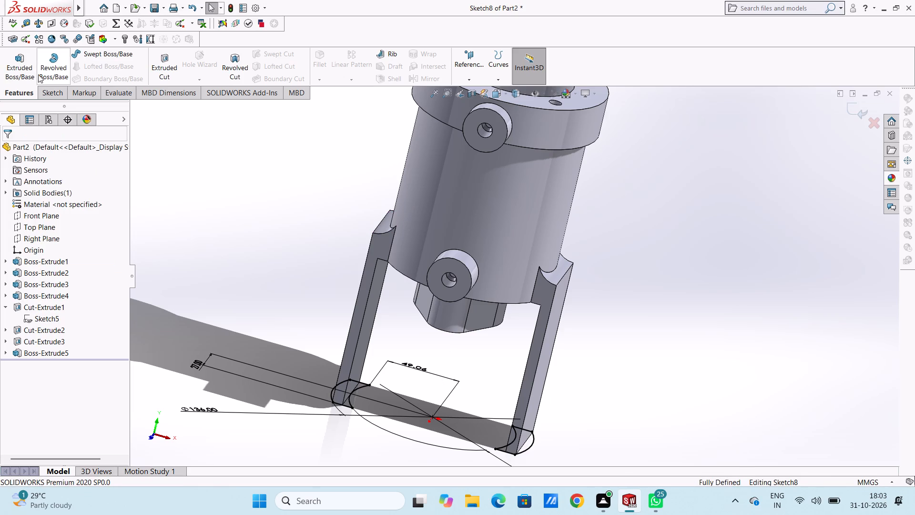
Extrude both arc-sided leg profiles with a blind depth of 120 mm, reversed upward along the legs and merged with the body.
{"action": "left_click_drag", "start_coordinate": [5, 62], "coordinate": [10, 65]}
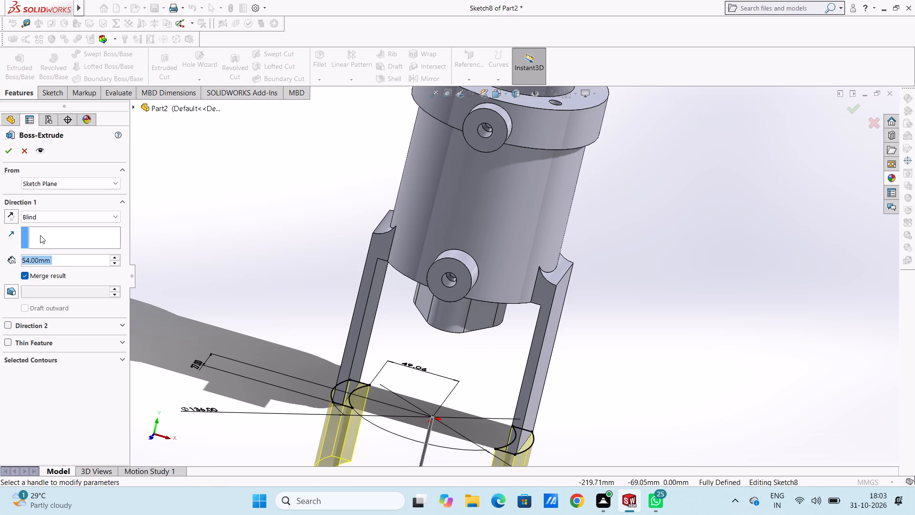
{"action": "left_click", "coordinate": [5, 217]}
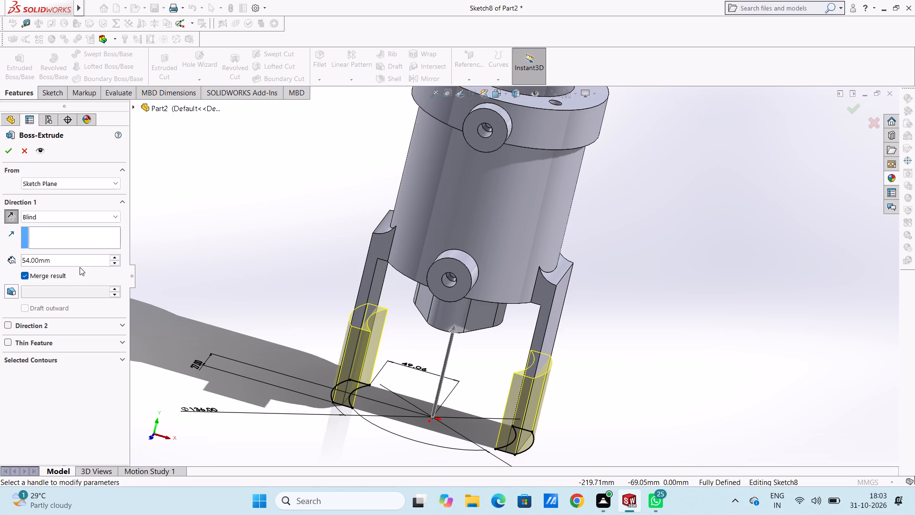
{"action": "double_click", "coordinate": [77, 257]}
{"action": "type", "text": "100"}
{"action": "key", "text": "Return"}
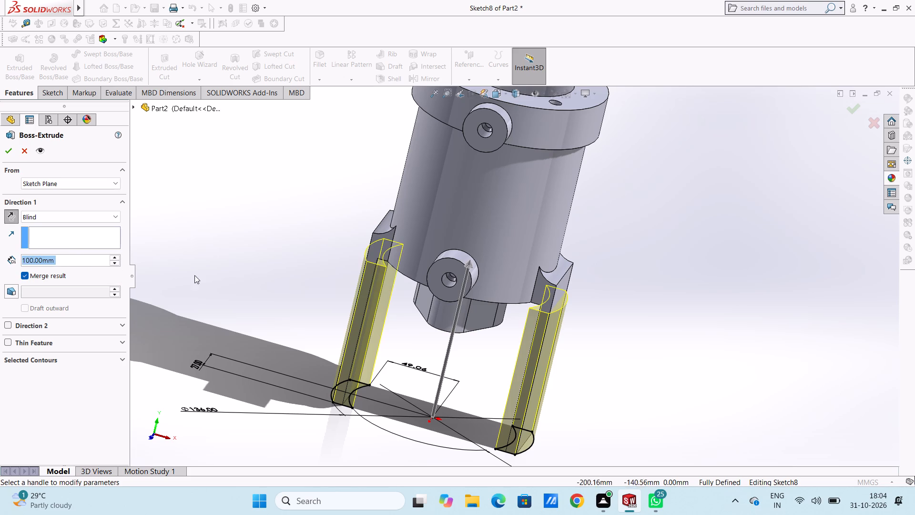
{"action": "middle_click_drag", "start_coordinate": [215, 293], "coordinate": [238, 271]}
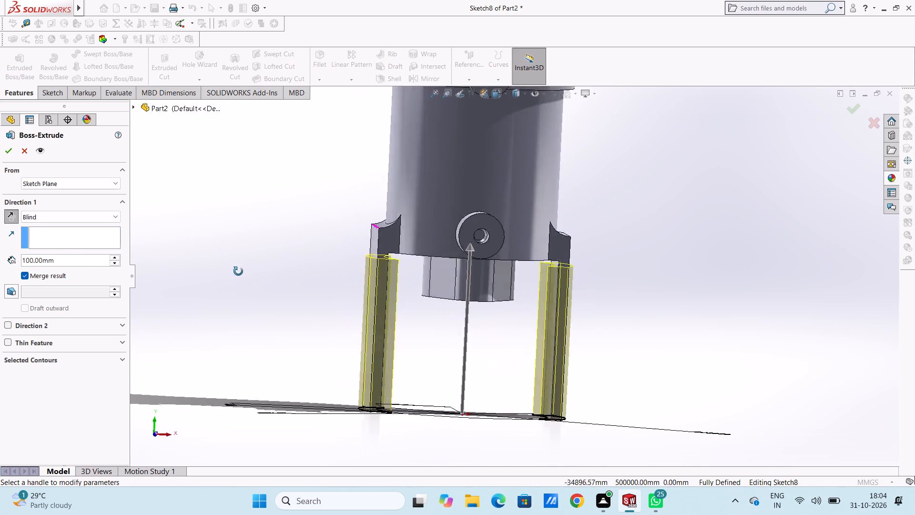
{"action": "middle_click_drag", "start_coordinate": [238, 271], "coordinate": [277, 303]}
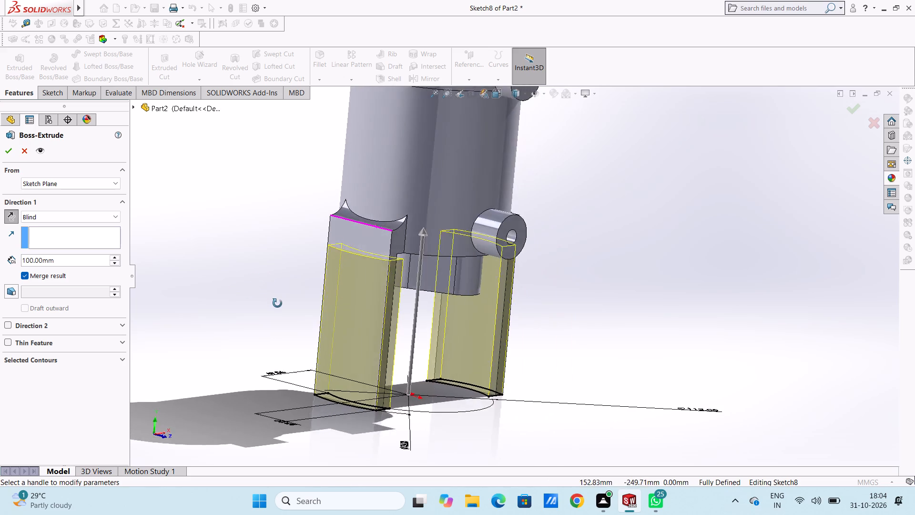
{"action": "middle_click_drag", "start_coordinate": [277, 303], "coordinate": [253, 297]}
{"action": "double_click", "coordinate": [62, 257]}
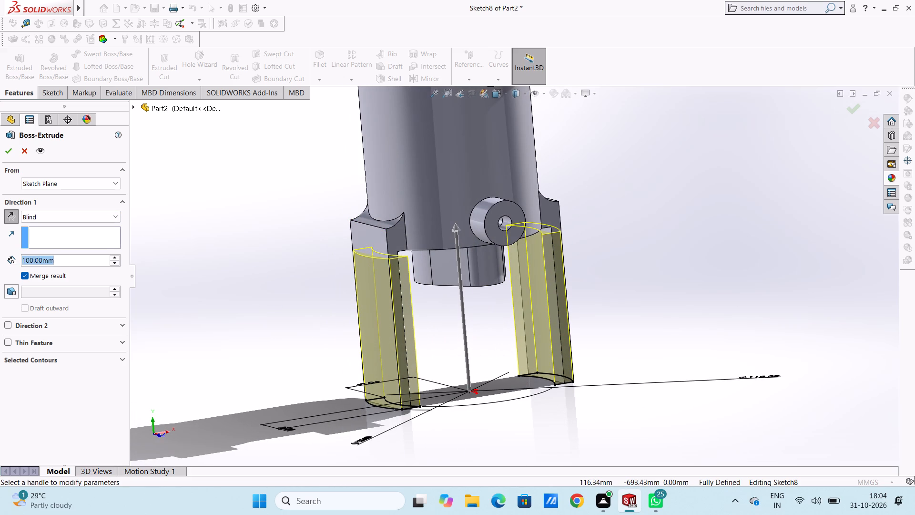
{"action": "type", "text": "120"}
{"action": "key", "text": "Return"}
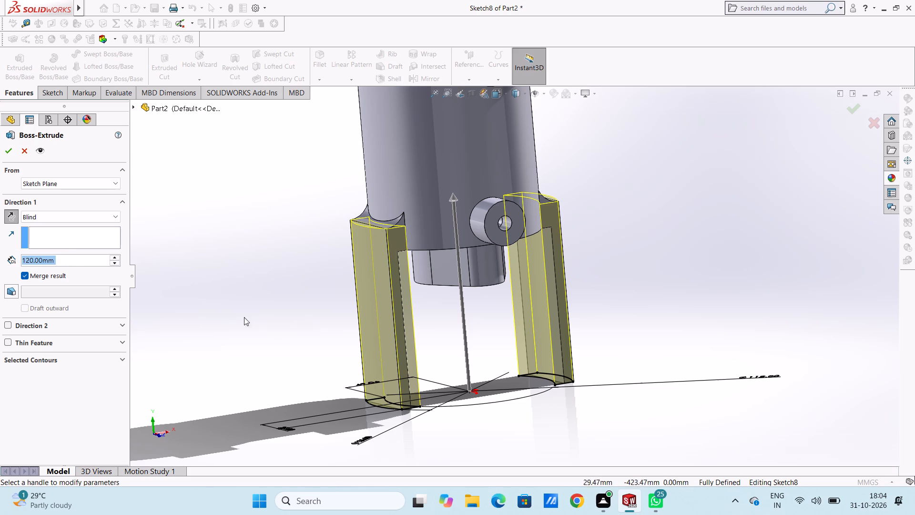
{"action": "middle_click_drag", "start_coordinate": [260, 306], "coordinate": [240, 312]}
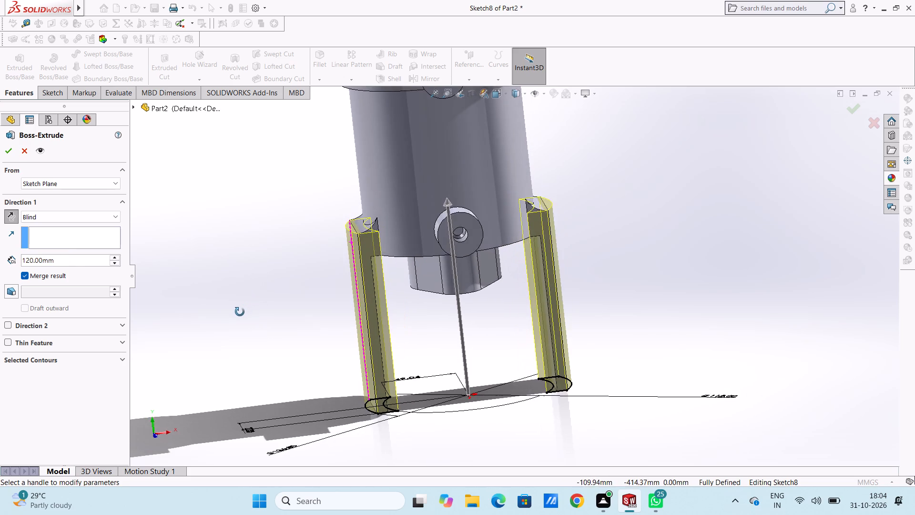
{"action": "middle_click_drag", "start_coordinate": [240, 312], "coordinate": [250, 318]}
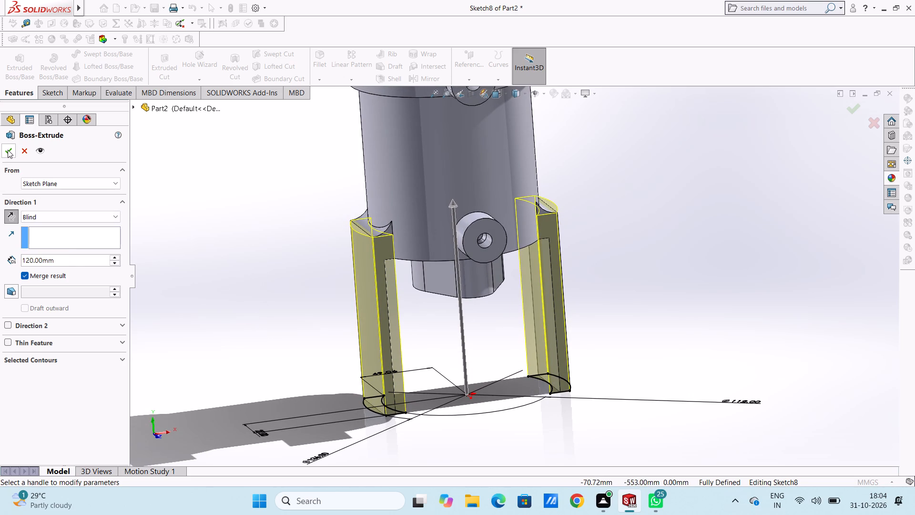
{"action": "left_click", "coordinate": [8, 150]}
Examine the extruded legs and how they meet the cylinder from several sides.
{"action": "middle_click", "coordinate": [269, 290]}
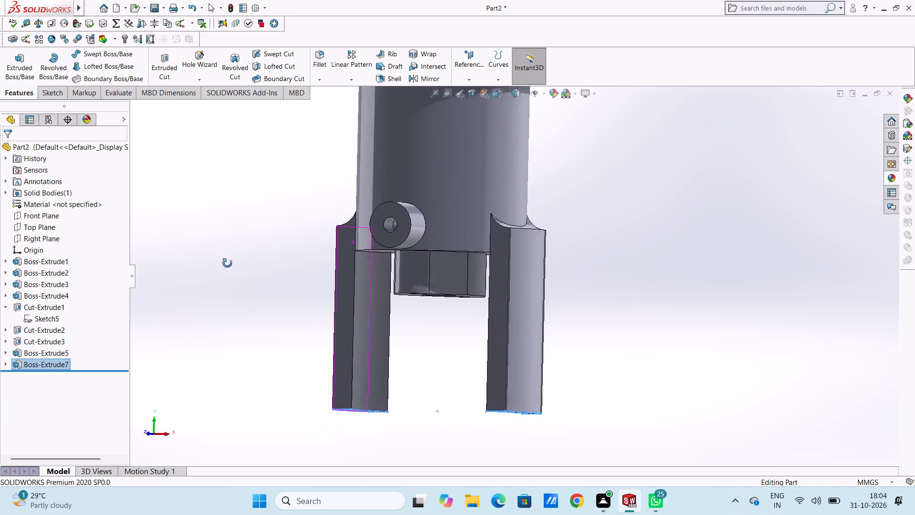
{"action": "middle_click_drag", "start_coordinate": [251, 358], "coordinate": [239, 312]}
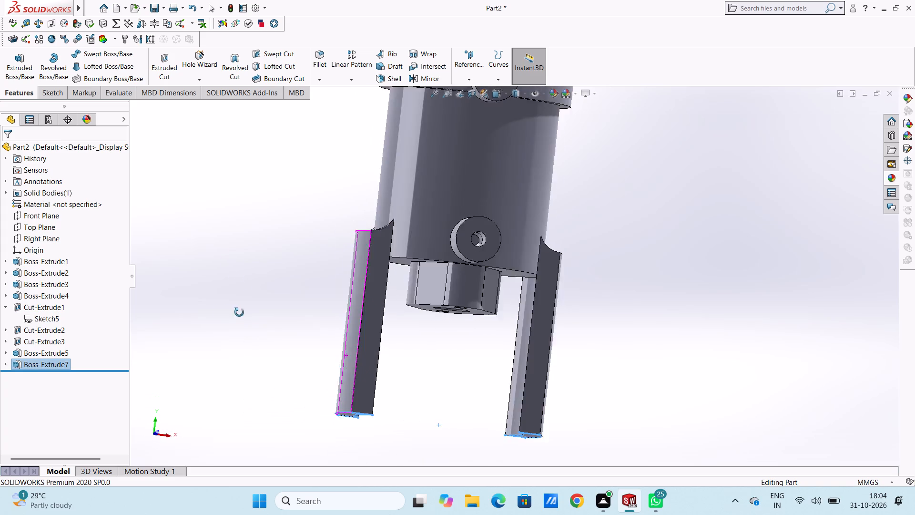
{"action": "middle_click_drag", "start_coordinate": [239, 312], "coordinate": [214, 313]}
{"action": "left_click", "coordinate": [213, 312]}
{"action": "middle_click_drag", "start_coordinate": [231, 288], "coordinate": [318, 309]}
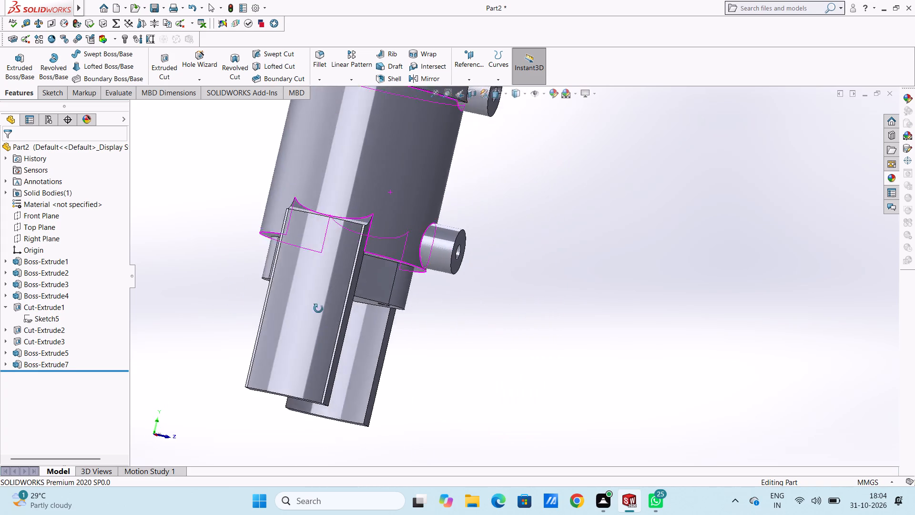
{"action": "middle_click_drag", "start_coordinate": [318, 309], "coordinate": [245, 288]}
{"action": "scroll", "coordinate": [262, 288], "scroll_direction": "up", "scroll_amount": 3}
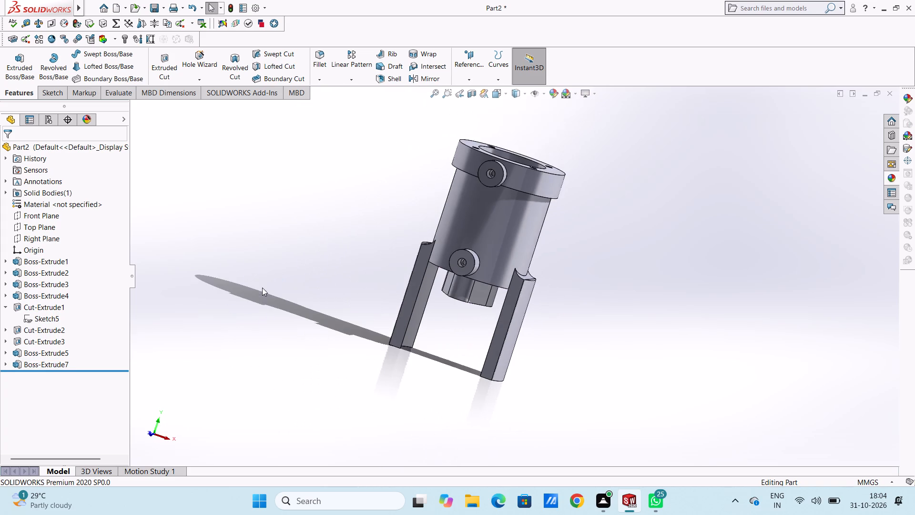
{"action": "middle_click_drag", "start_coordinate": [272, 234], "coordinate": [389, 357]}
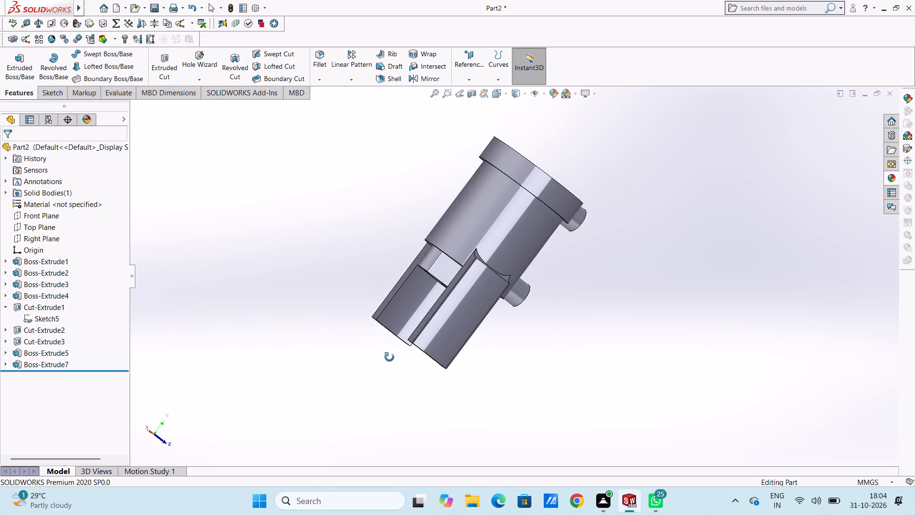
{"action": "middle_click_drag", "start_coordinate": [389, 357], "coordinate": [257, 256]}
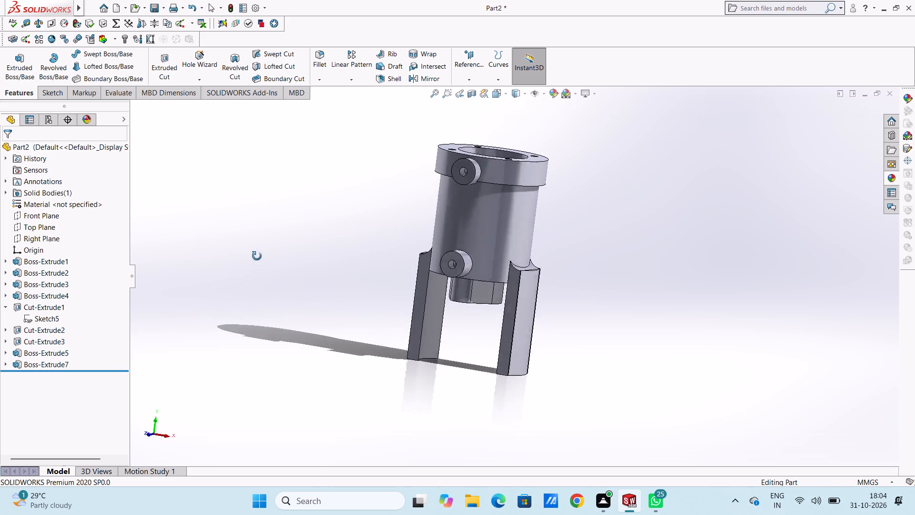
{"action": "middle_click_drag", "start_coordinate": [257, 256], "coordinate": [251, 268]}
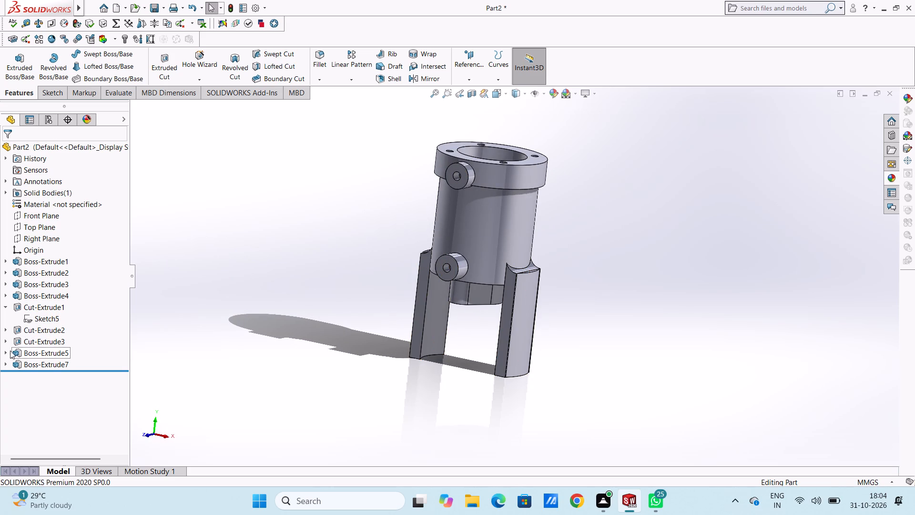
Extrude the two outer rib regions of Boss-Extrude5's sketch from the mid plane with a 20 mm depth, merged with the body.
{"action": "left_click", "coordinate": [6, 351]}
{"action": "left_click", "coordinate": [40, 365]}
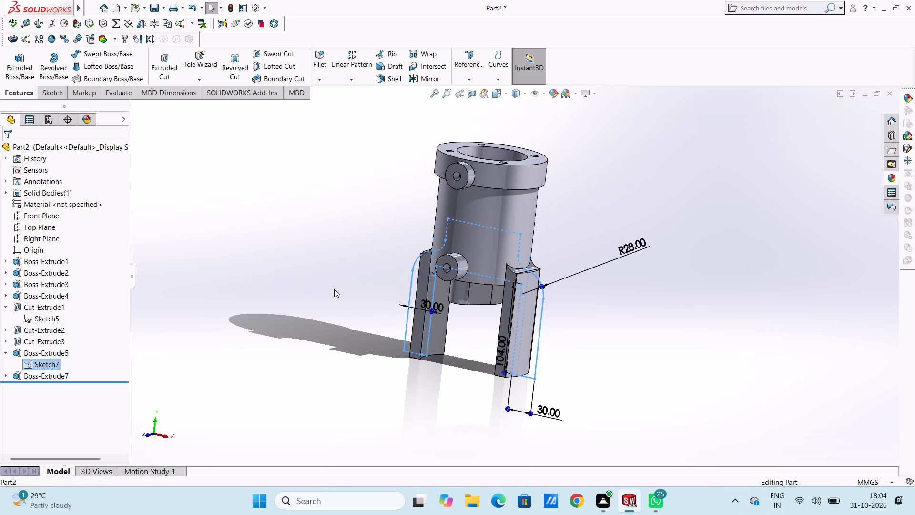
{"action": "middle_click_drag", "start_coordinate": [334, 291], "coordinate": [365, 282]}
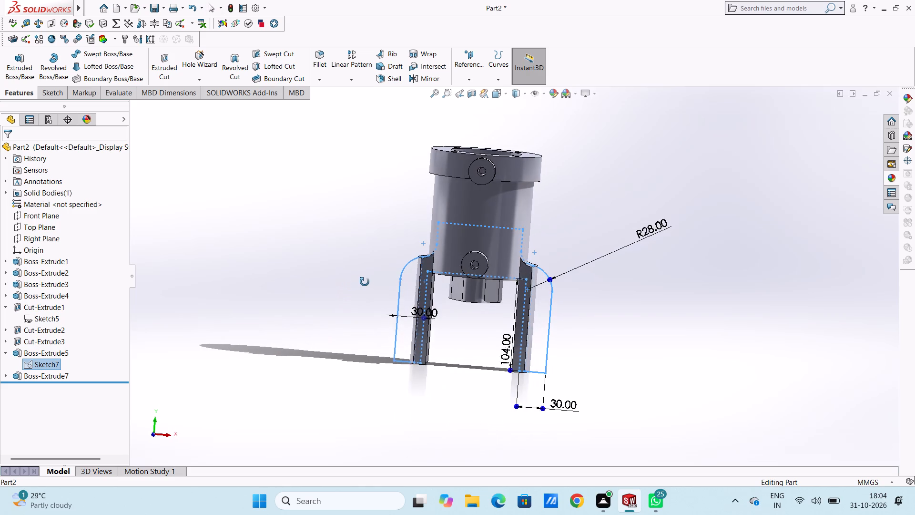
{"action": "middle_click_drag", "start_coordinate": [365, 282], "coordinate": [351, 286]}
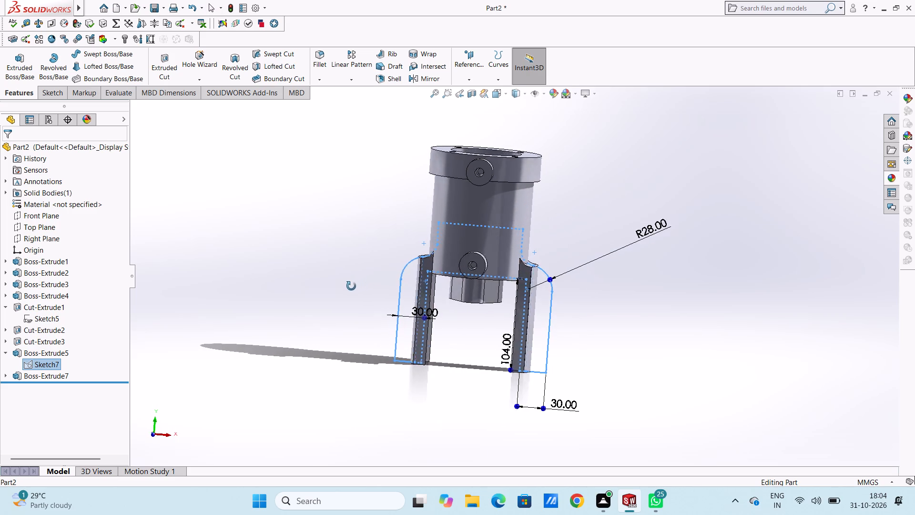
{"action": "middle_click_drag", "start_coordinate": [351, 286], "coordinate": [375, 302]}
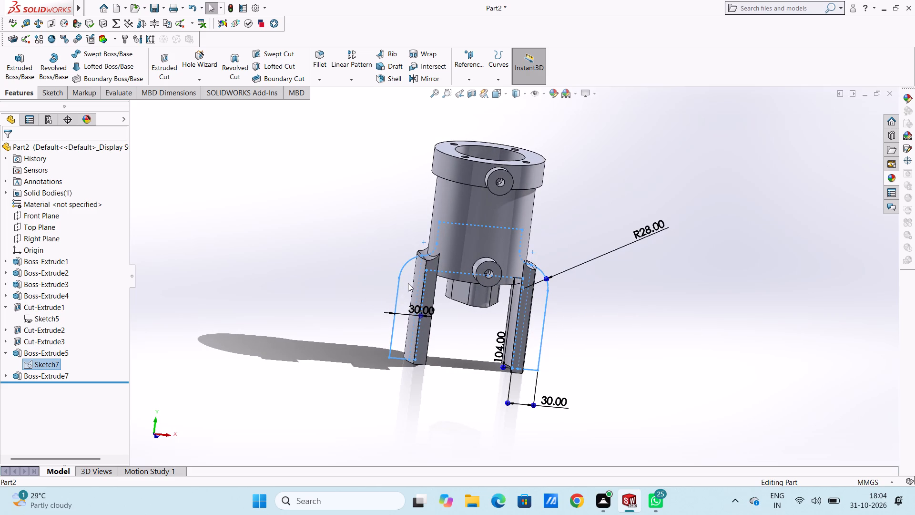
{"action": "left_click", "coordinate": [408, 283]}
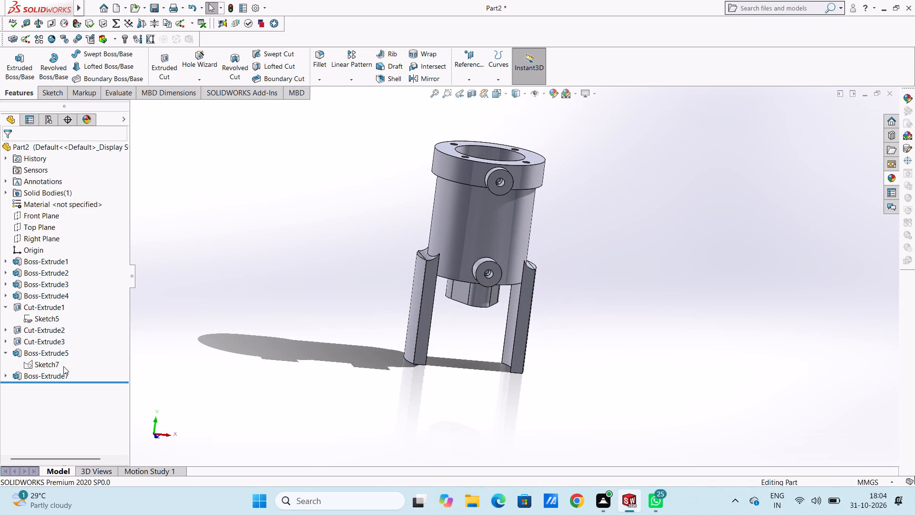
{"action": "left_click", "coordinate": [46, 365]}
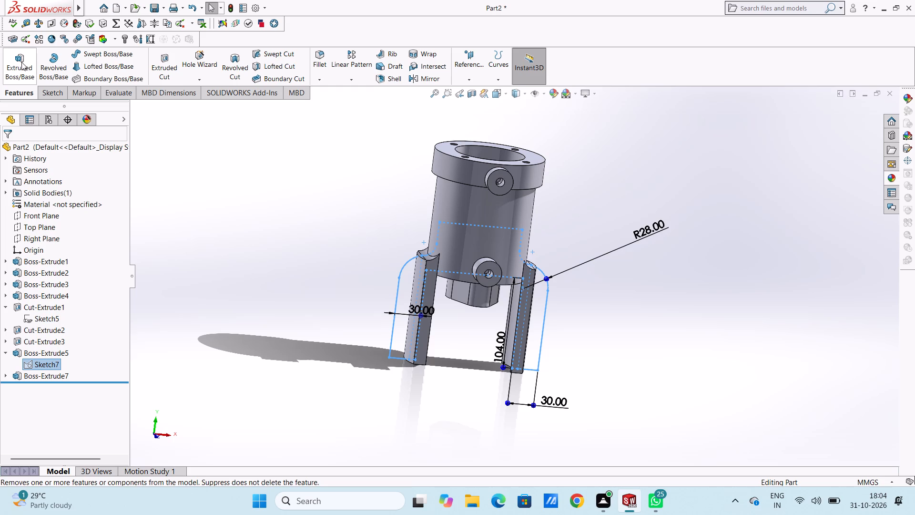
{"action": "left_click", "coordinate": [19, 60]}
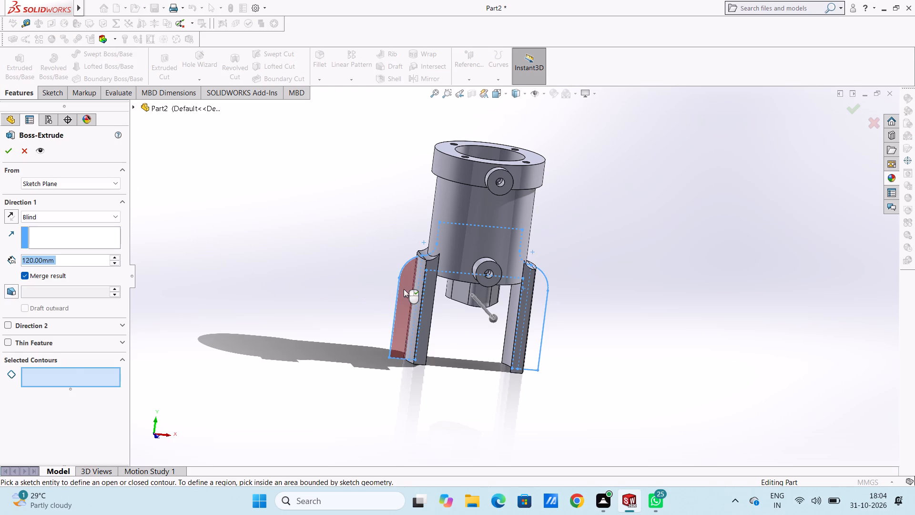
{"action": "left_click", "coordinate": [404, 289]}
{"action": "left_click", "coordinate": [539, 312]}
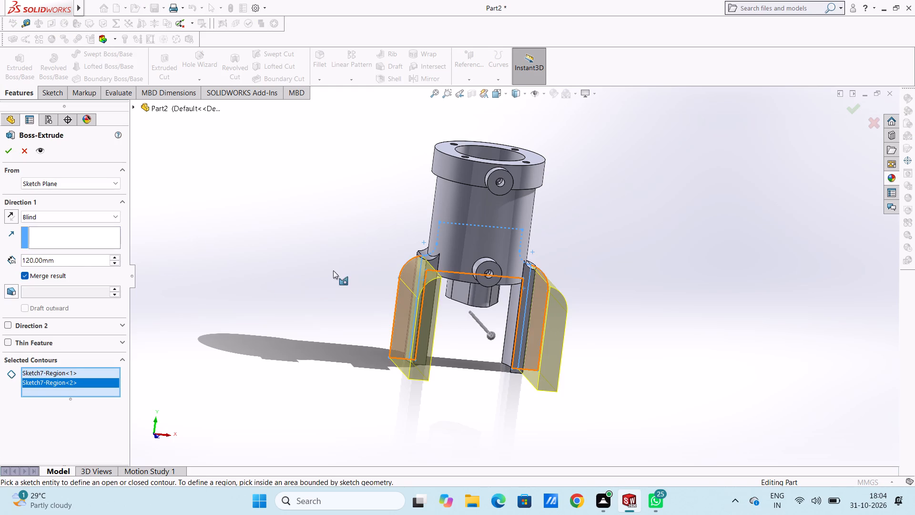
{"action": "left_click", "coordinate": [71, 212]}
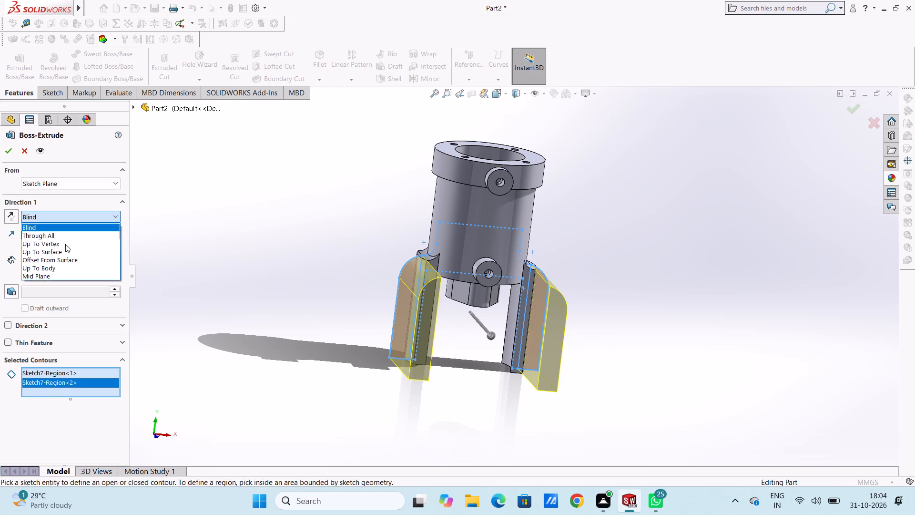
{"action": "left_click", "coordinate": [67, 272]}
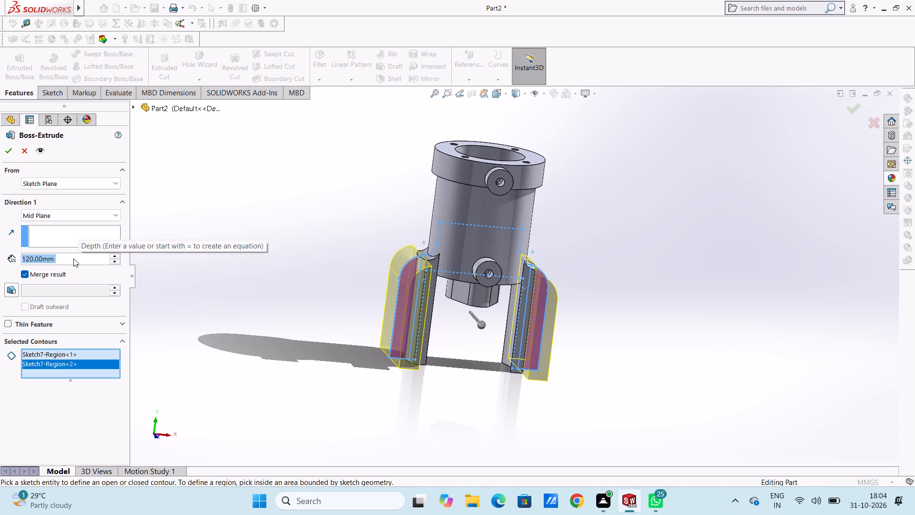
{"action": "type", "text": "20"}
{"action": "key", "text": "Return"}
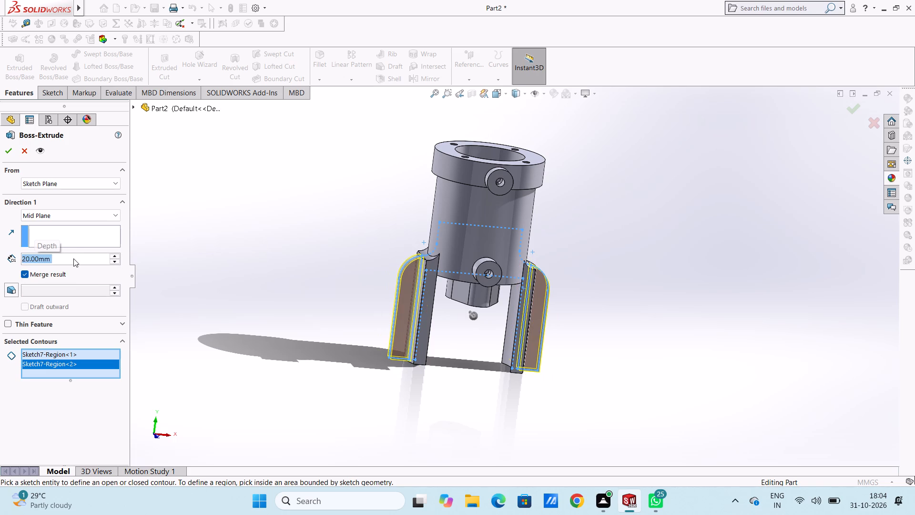
{"action": "left_click", "coordinate": [9, 146]}
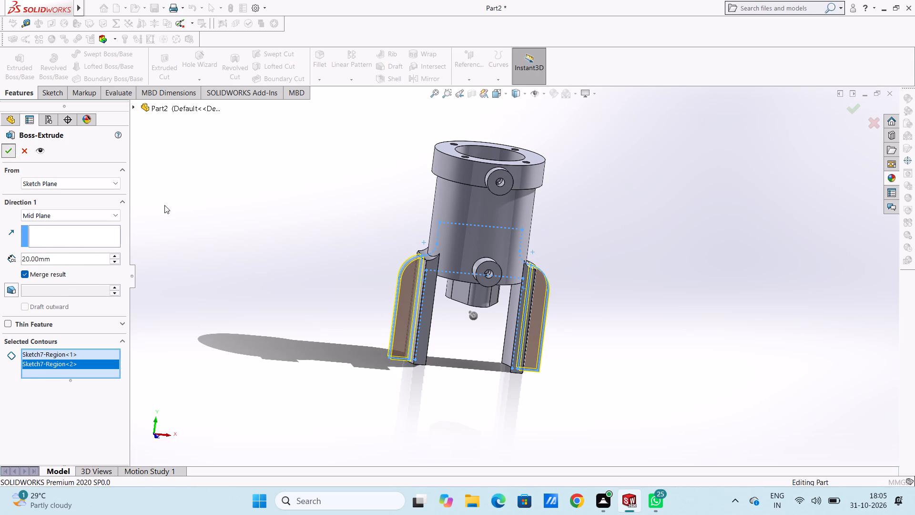
{"action": "left_click", "coordinate": [200, 212]}
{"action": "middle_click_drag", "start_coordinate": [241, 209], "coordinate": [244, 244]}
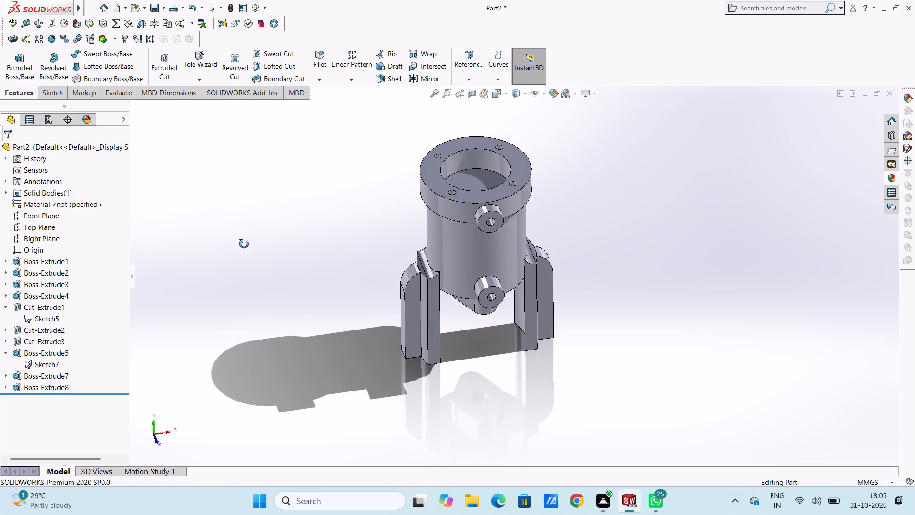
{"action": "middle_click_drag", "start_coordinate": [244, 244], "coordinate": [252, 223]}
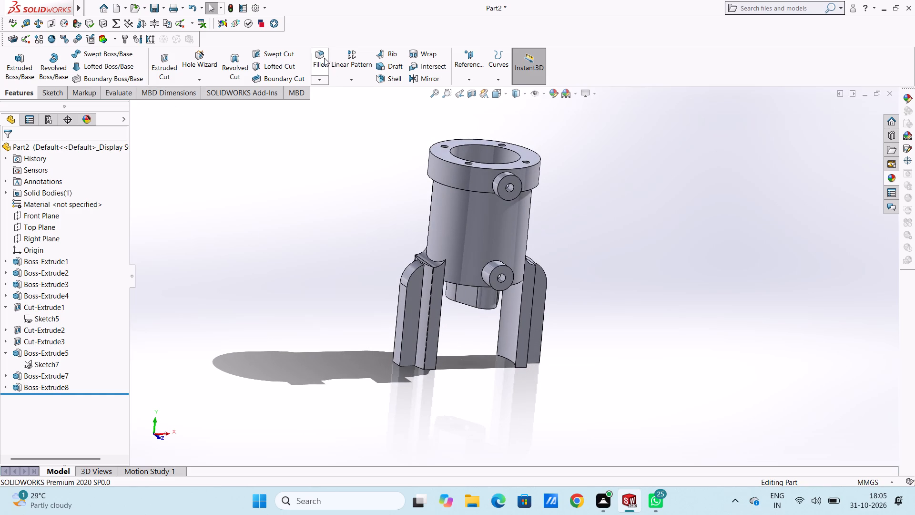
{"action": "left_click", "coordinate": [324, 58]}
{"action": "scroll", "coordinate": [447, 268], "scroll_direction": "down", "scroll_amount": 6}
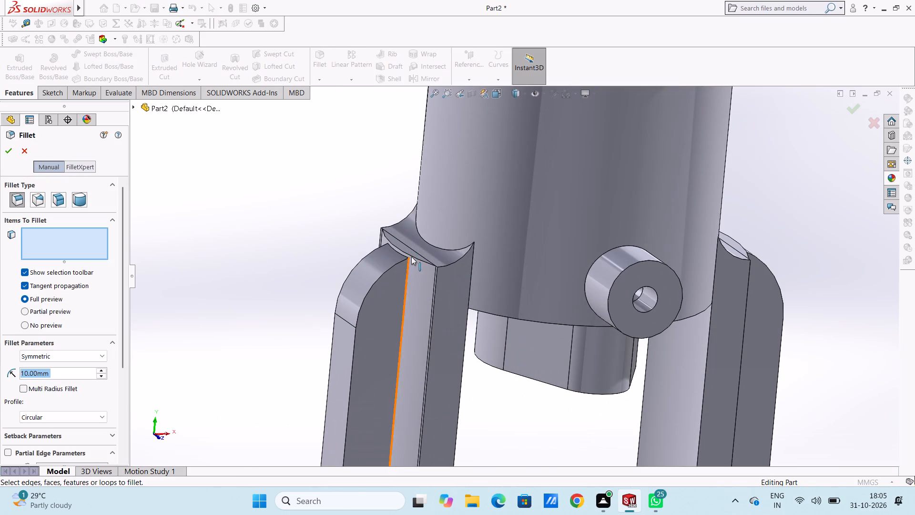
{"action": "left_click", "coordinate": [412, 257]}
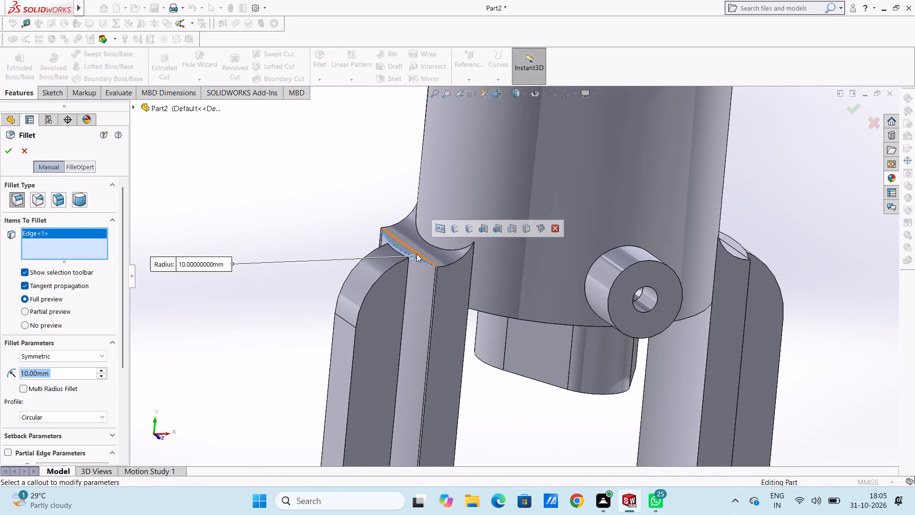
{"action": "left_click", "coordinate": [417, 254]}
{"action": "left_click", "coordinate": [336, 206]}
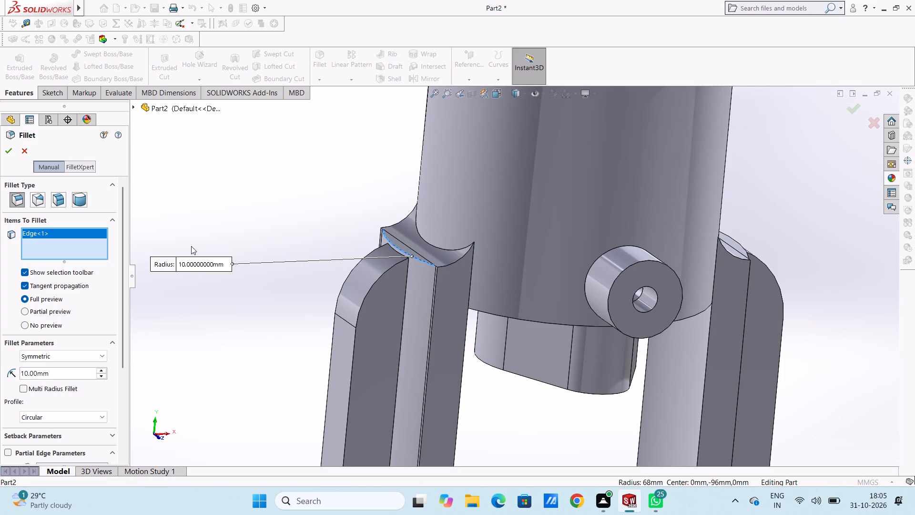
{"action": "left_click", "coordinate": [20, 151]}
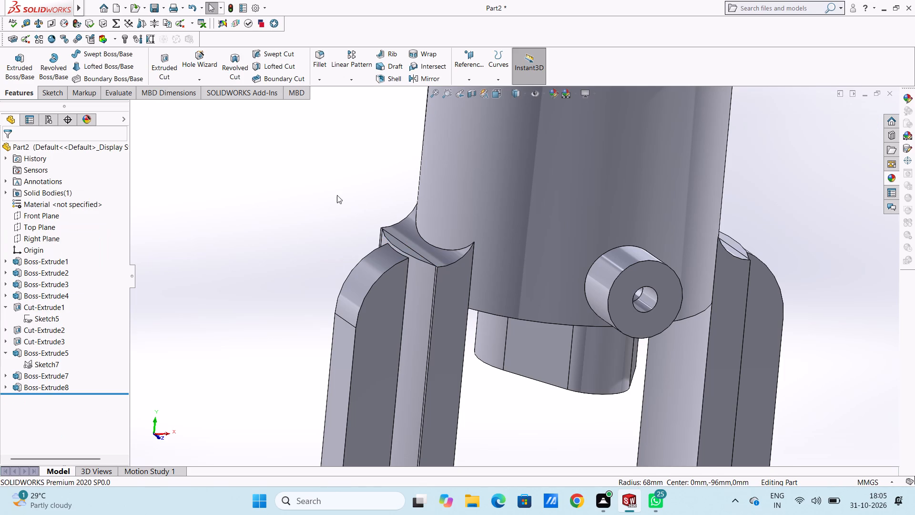
Examine how the outer ribs meet the tops of the arc-sided legs and the cylinder.
{"action": "middle_click_drag", "start_coordinate": [341, 199], "coordinate": [360, 197]}
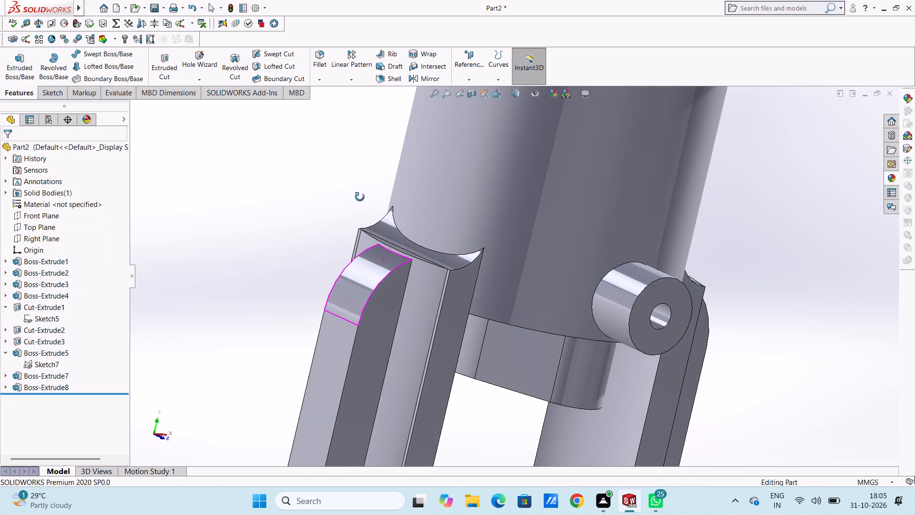
{"action": "middle_click_drag", "start_coordinate": [360, 197], "coordinate": [309, 212]}
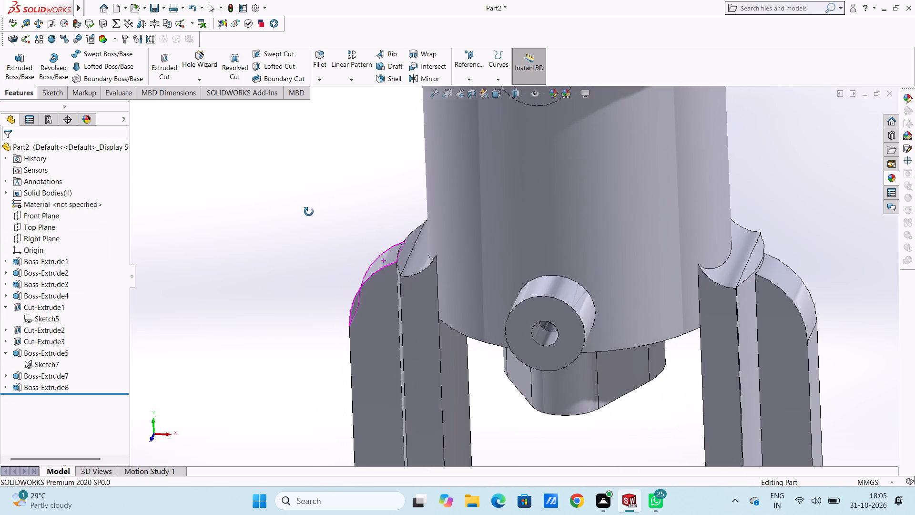
{"action": "middle_click_drag", "start_coordinate": [309, 212], "coordinate": [303, 200]}
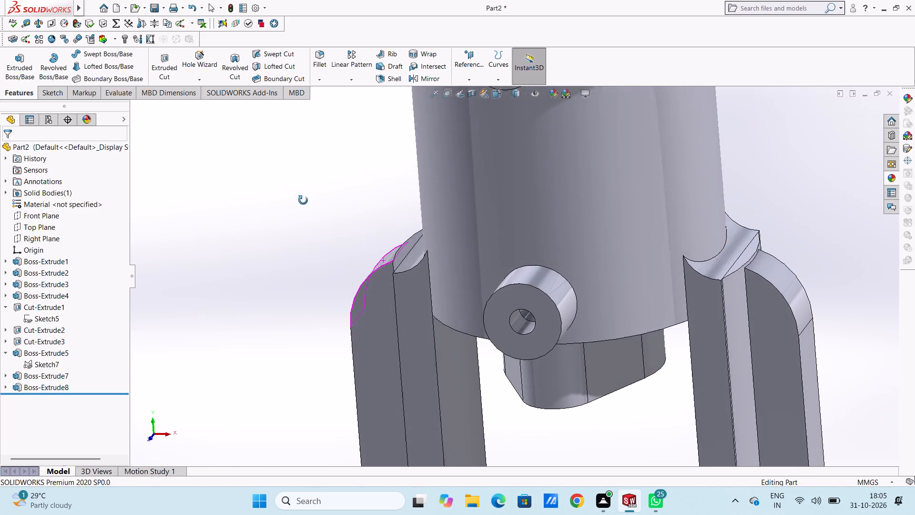
{"action": "middle_click_drag", "start_coordinate": [303, 200], "coordinate": [305, 199]}
{"action": "scroll", "coordinate": [306, 199], "scroll_direction": "up", "scroll_amount": 1}
{"action": "middle_click_drag", "start_coordinate": [331, 243], "coordinate": [349, 220]}
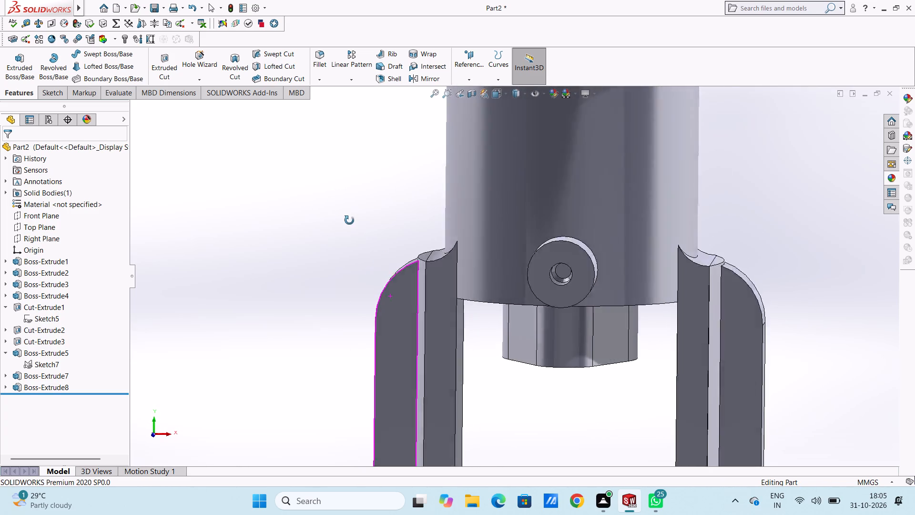
{"action": "middle_click_drag", "start_coordinate": [349, 220], "coordinate": [356, 215]}
{"action": "scroll", "coordinate": [355, 215], "scroll_direction": "up", "scroll_amount": 2}
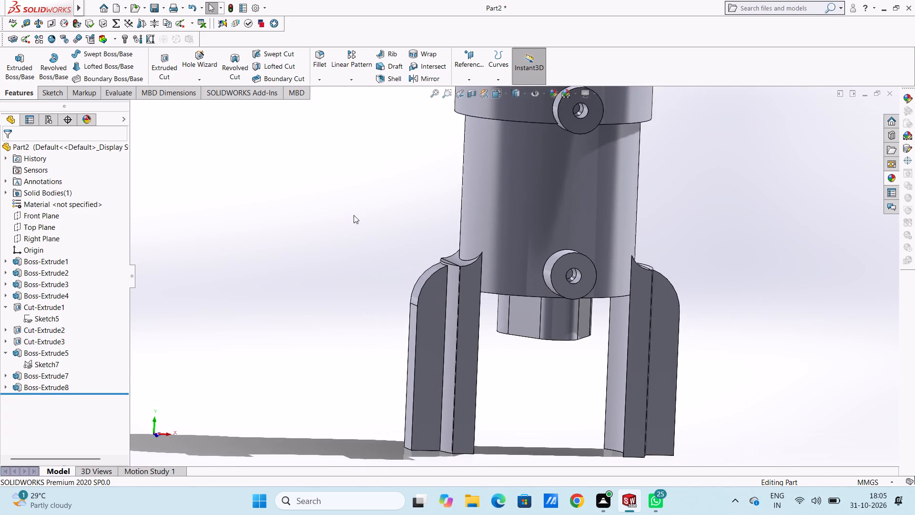
{"action": "middle_click_drag", "start_coordinate": [348, 250], "coordinate": [350, 251]}
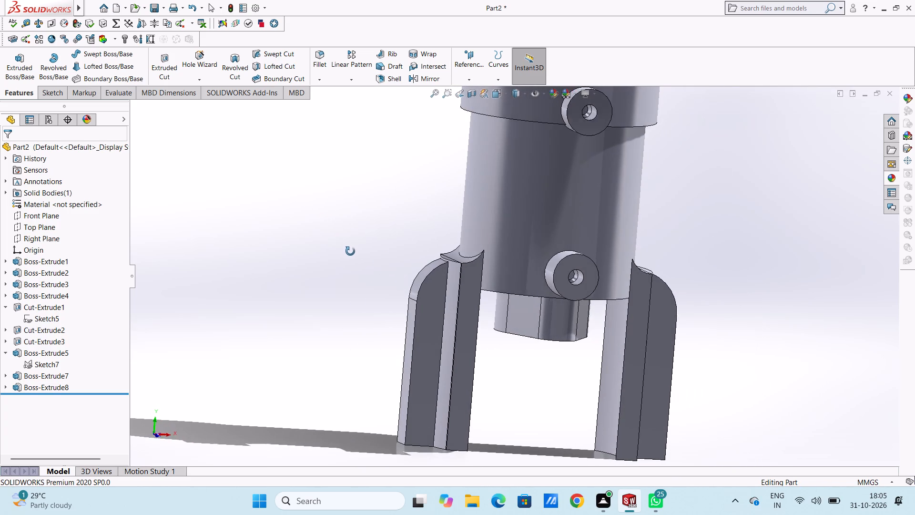
{"action": "middle_click_drag", "start_coordinate": [350, 251], "coordinate": [355, 282]}
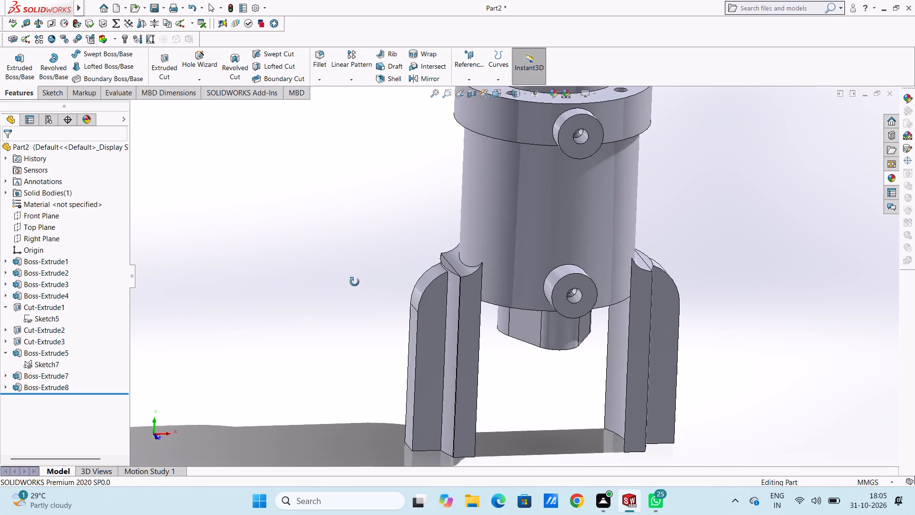
{"action": "middle_click_drag", "start_coordinate": [355, 282], "coordinate": [363, 286]}
{"action": "scroll", "coordinate": [480, 300], "scroll_direction": "down", "scroll_amount": 5}
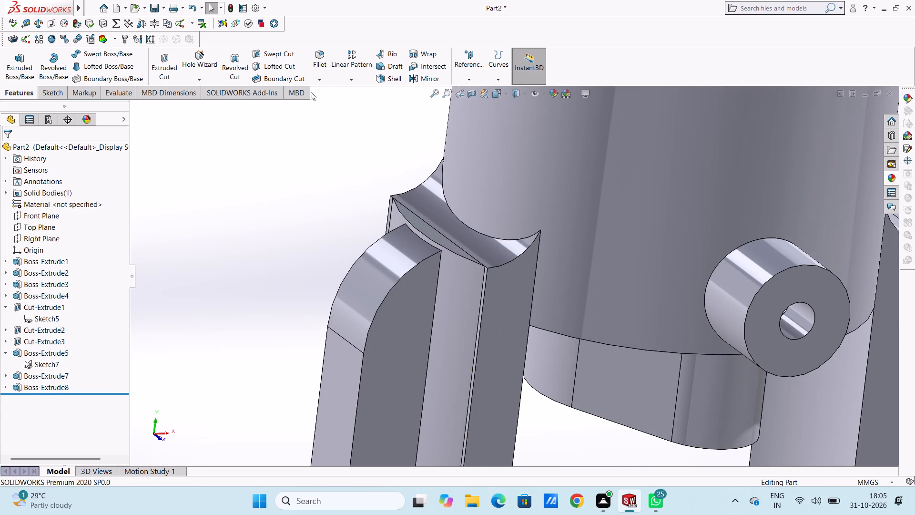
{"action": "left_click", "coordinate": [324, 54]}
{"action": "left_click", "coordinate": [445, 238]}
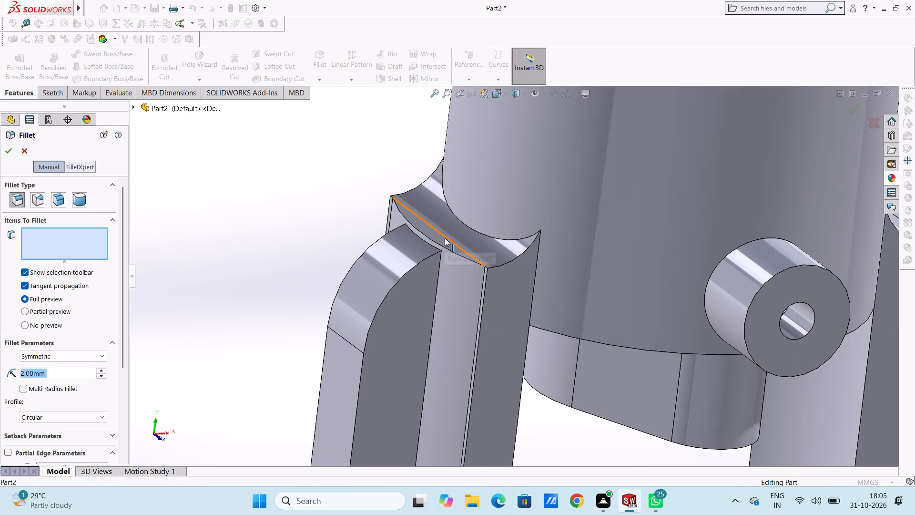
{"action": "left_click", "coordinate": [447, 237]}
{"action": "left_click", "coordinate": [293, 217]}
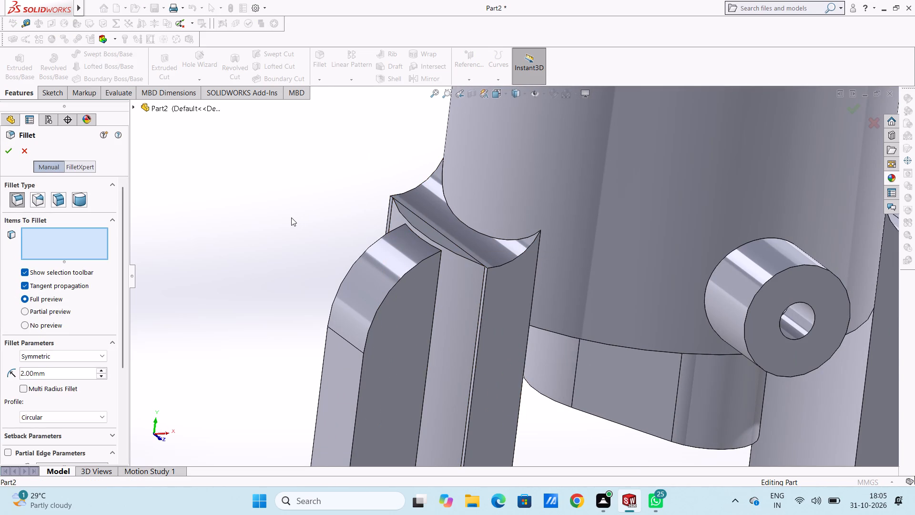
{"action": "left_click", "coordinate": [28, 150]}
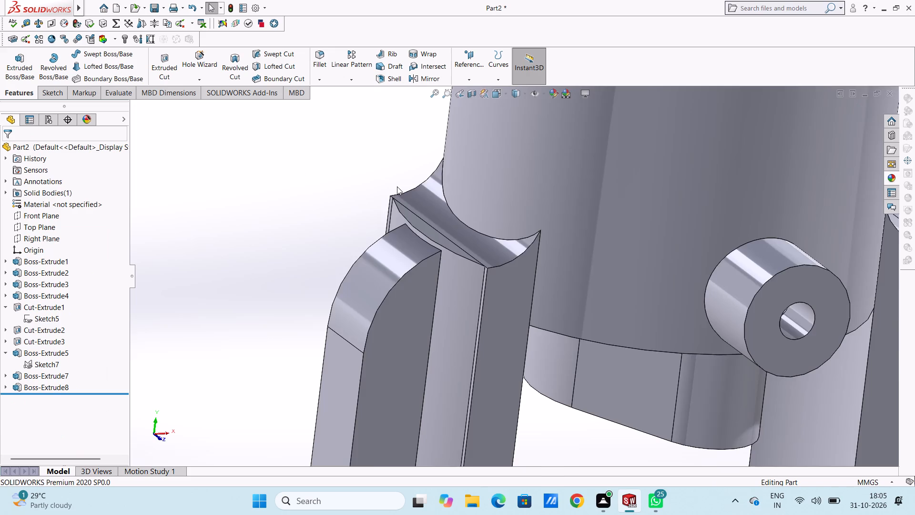
Examine the whole part from several sides, including the junction of the right leg's top with its outer rib.
{"action": "scroll", "coordinate": [396, 186], "scroll_direction": "up", "scroll_amount": 4}
{"action": "middle_click_drag", "start_coordinate": [402, 299], "coordinate": [349, 253]}
{"action": "scroll", "coordinate": [349, 252], "scroll_direction": "up", "scroll_amount": 4}
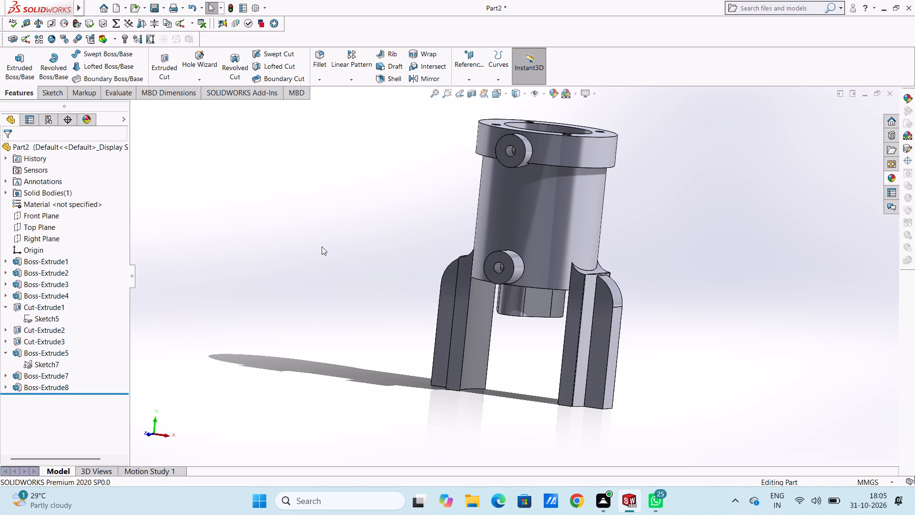
{"action": "middle_click_drag", "start_coordinate": [328, 228], "coordinate": [368, 320]}
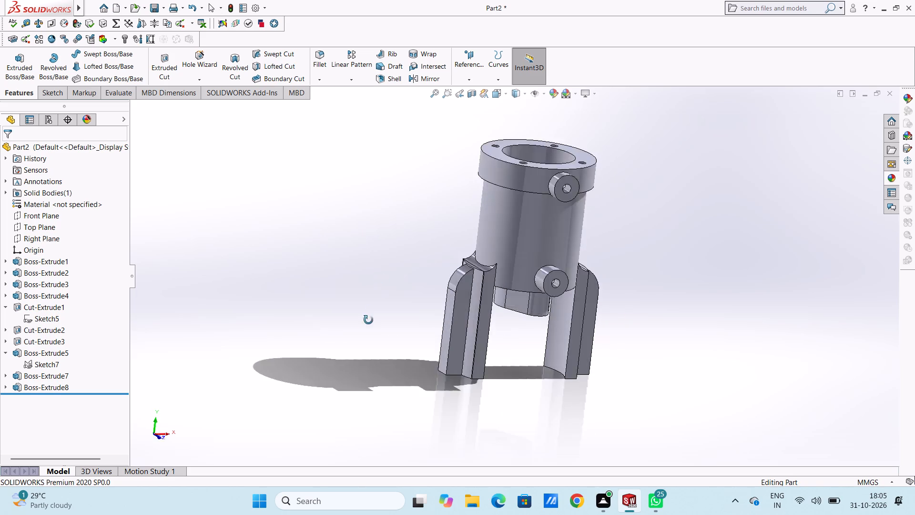
{"action": "middle_click_drag", "start_coordinate": [368, 320], "coordinate": [357, 246]}
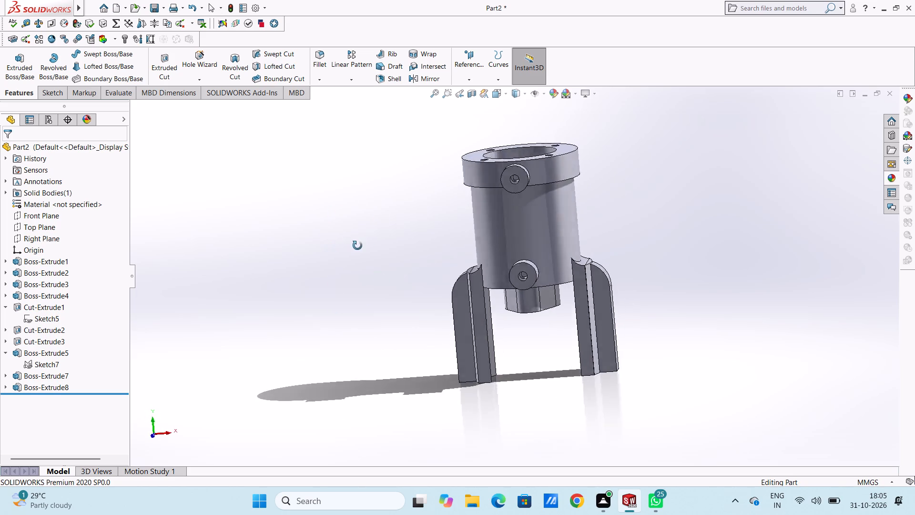
{"action": "middle_click_drag", "start_coordinate": [357, 246], "coordinate": [344, 230]}
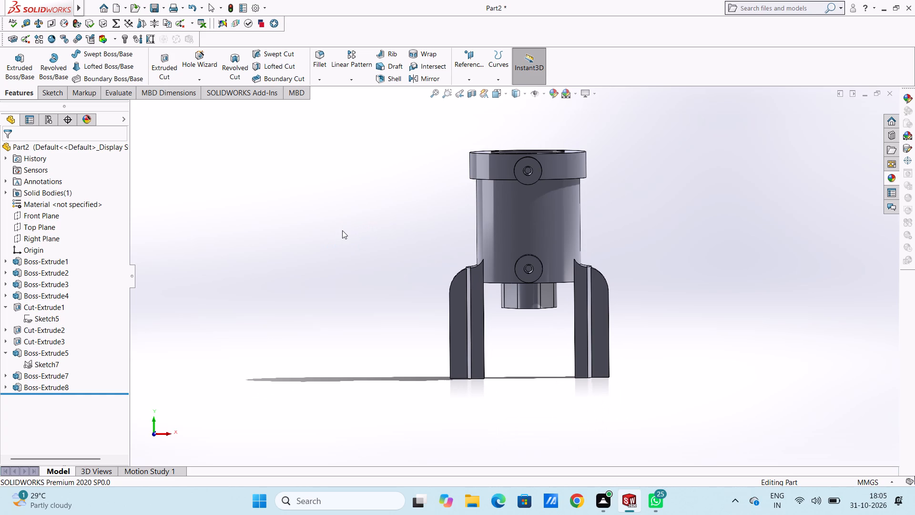
{"action": "scroll", "coordinate": [614, 243], "scroll_direction": "down", "scroll_amount": 5}
{"action": "middle_click_drag", "start_coordinate": [575, 268], "coordinate": [552, 312]}
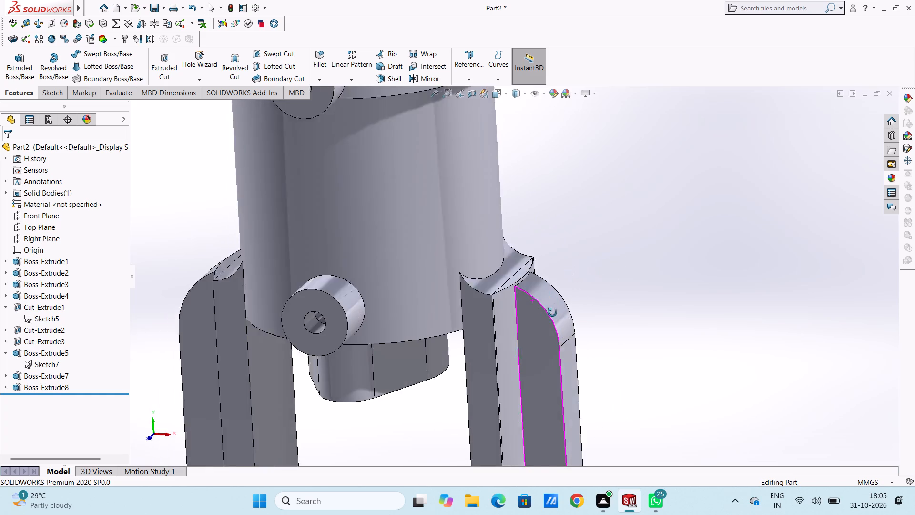
{"action": "middle_click_drag", "start_coordinate": [552, 312], "coordinate": [546, 300]}
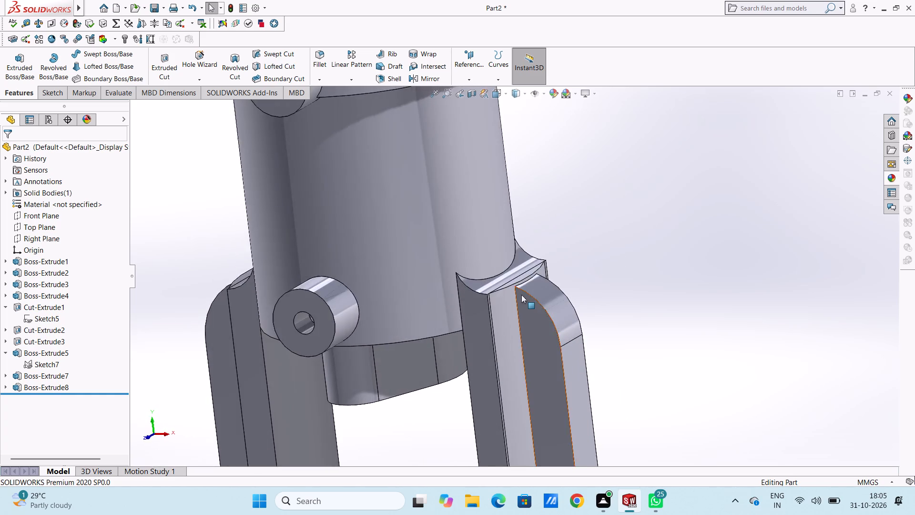
Fillet the curved outer top edge of both legs, trying a 5 mm radius before applying 2 mm.
{"action": "scroll", "coordinate": [519, 293], "scroll_direction": "down", "scroll_amount": 5}
{"action": "left_click", "coordinate": [316, 56]}
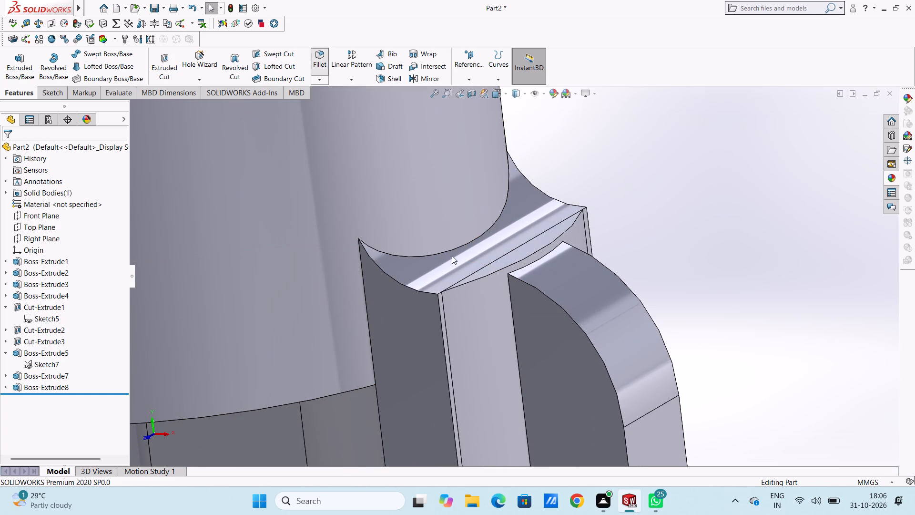
{"action": "left_click", "coordinate": [486, 277]}
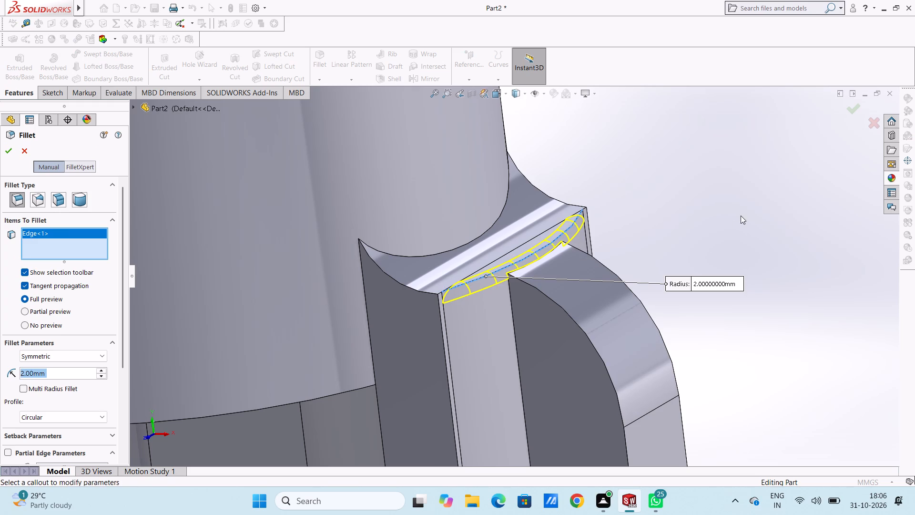
{"action": "scroll", "coordinate": [729, 219], "scroll_direction": "up", "scroll_amount": 4}
{"action": "scroll", "coordinate": [674, 247], "scroll_direction": "up", "scroll_amount": 4}
{"action": "scroll", "coordinate": [394, 340], "scroll_direction": "up", "scroll_amount": 3}
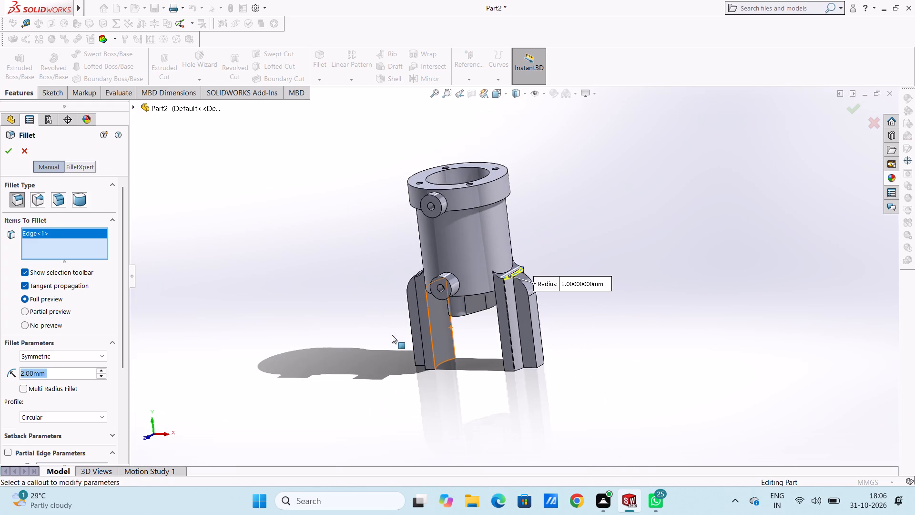
{"action": "middle_click_drag", "start_coordinate": [393, 311], "coordinate": [457, 337]}
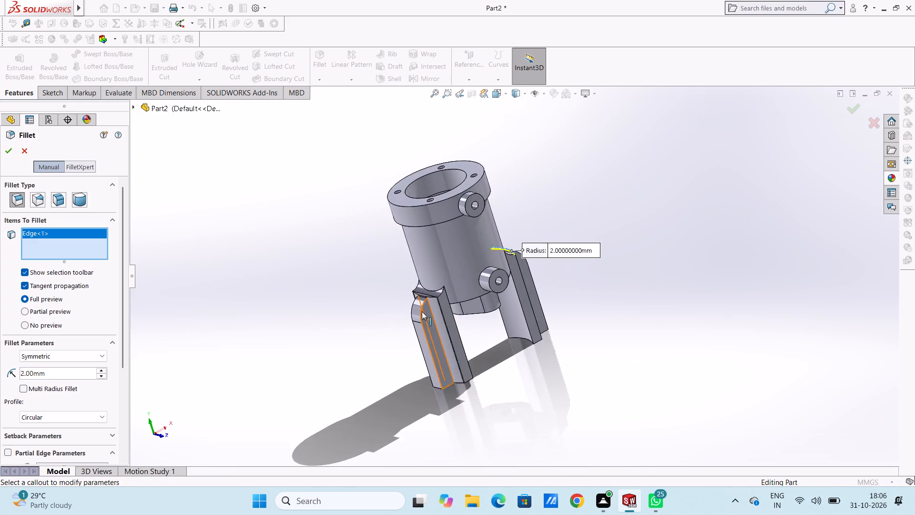
{"action": "scroll", "coordinate": [422, 311], "scroll_direction": "down", "scroll_amount": 6}
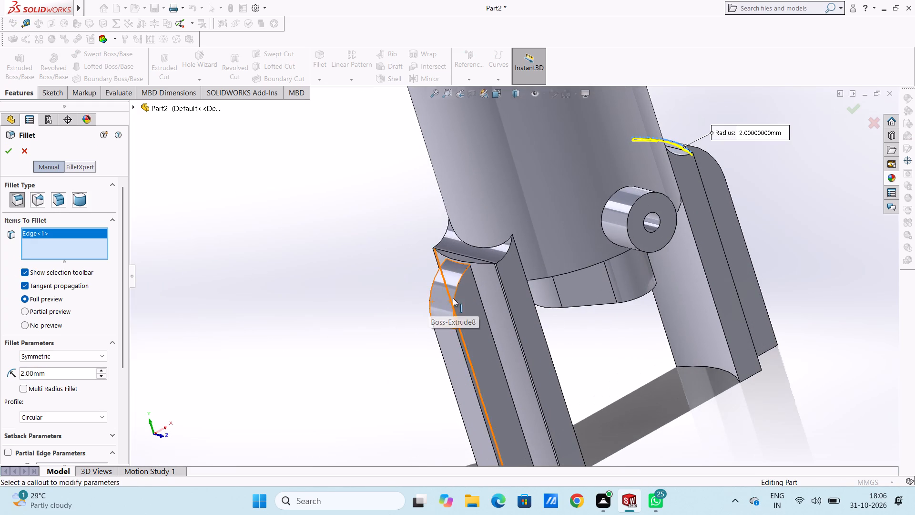
{"action": "scroll", "coordinate": [453, 298], "scroll_direction": "down", "scroll_amount": 2}
{"action": "left_click", "coordinate": [494, 237]}
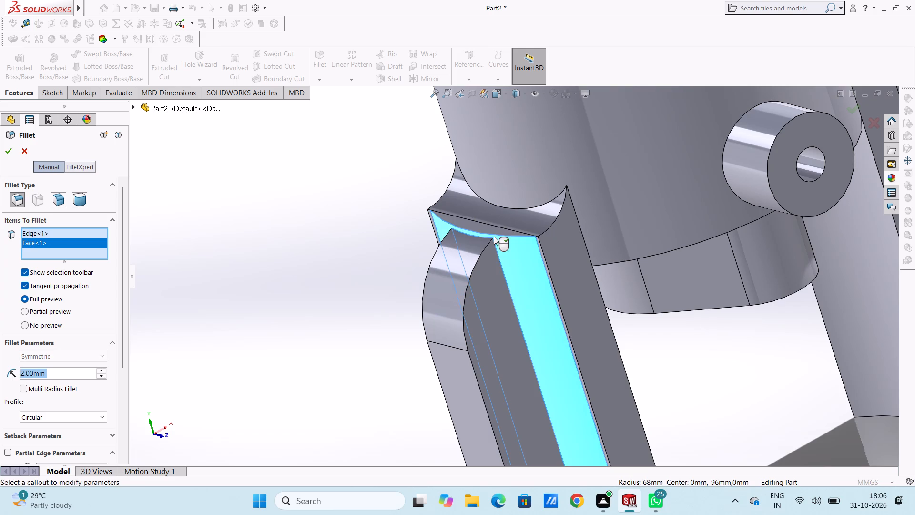
{"action": "left_click", "coordinate": [494, 237]}
{"action": "left_click", "coordinate": [501, 236]}
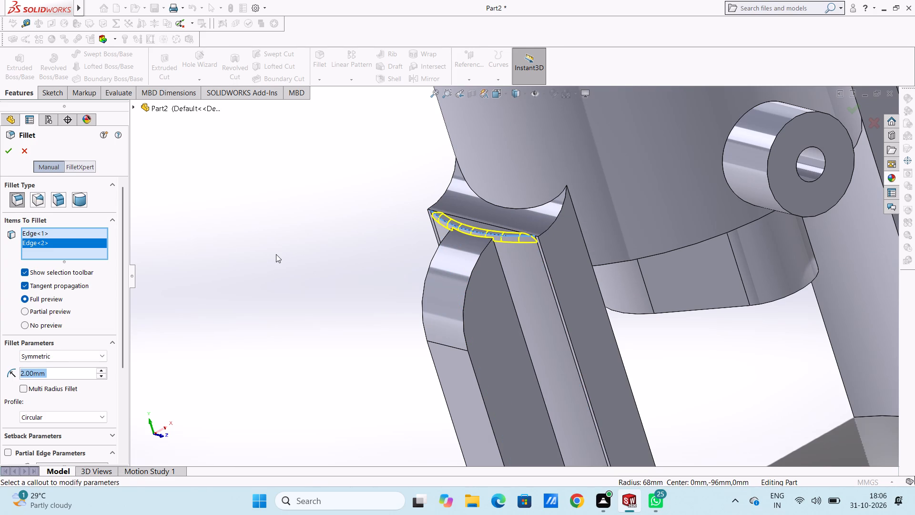
{"action": "key", "text": "5"}
{"action": "key", "text": "Return"}
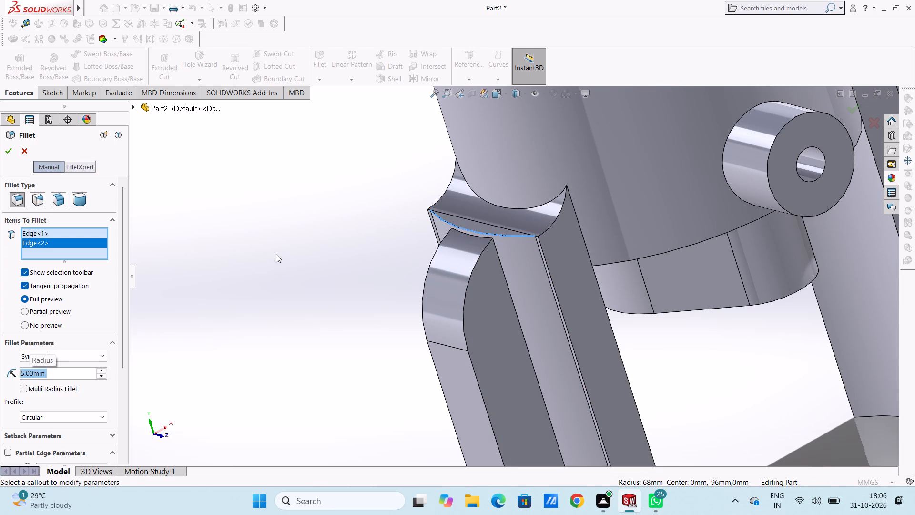
{"action": "key", "text": "2"}
{"action": "key", "text": "Return"}
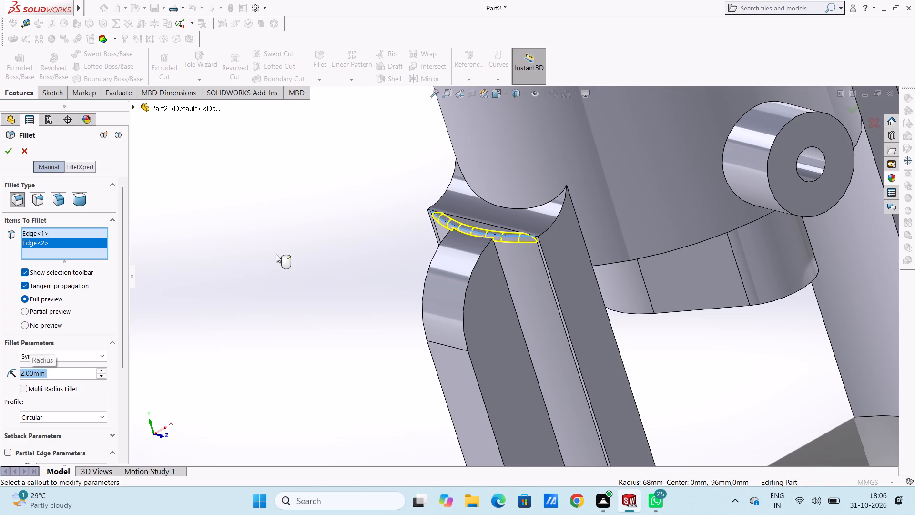
{"action": "left_click", "coordinate": [8, 150]}
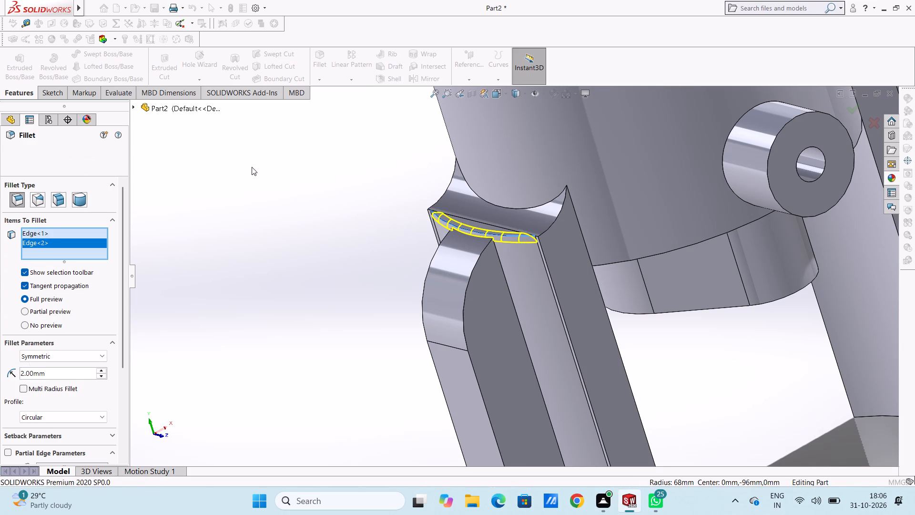
Examine the whole part from several sides, including the filleted leg tops beside the cylinder.
{"action": "scroll", "coordinate": [252, 167], "scroll_direction": "up", "scroll_amount": 6}
{"action": "middle_click_drag", "start_coordinate": [406, 262], "coordinate": [349, 262]}
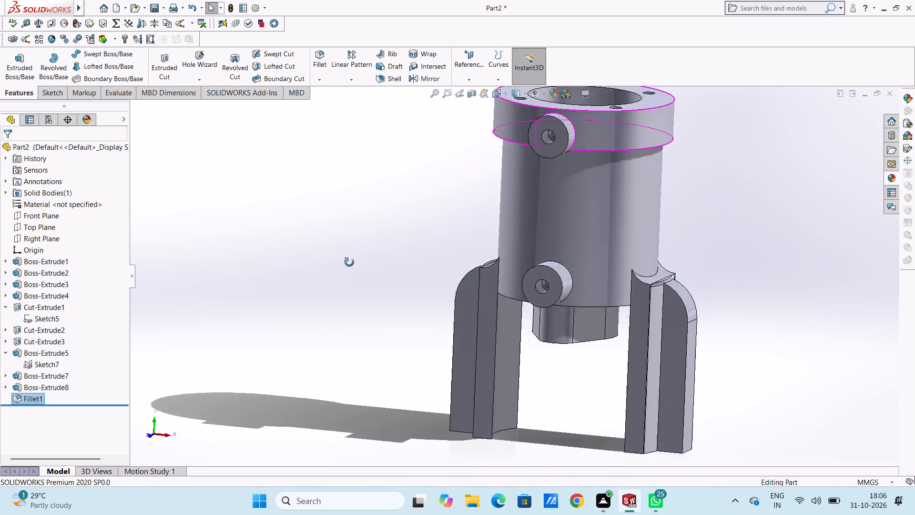
{"action": "middle_click_drag", "start_coordinate": [349, 262], "coordinate": [332, 283]}
{"action": "scroll", "coordinate": [332, 283], "scroll_direction": "up", "scroll_amount": 3}
{"action": "middle_click_drag", "start_coordinate": [369, 311], "coordinate": [380, 287]}
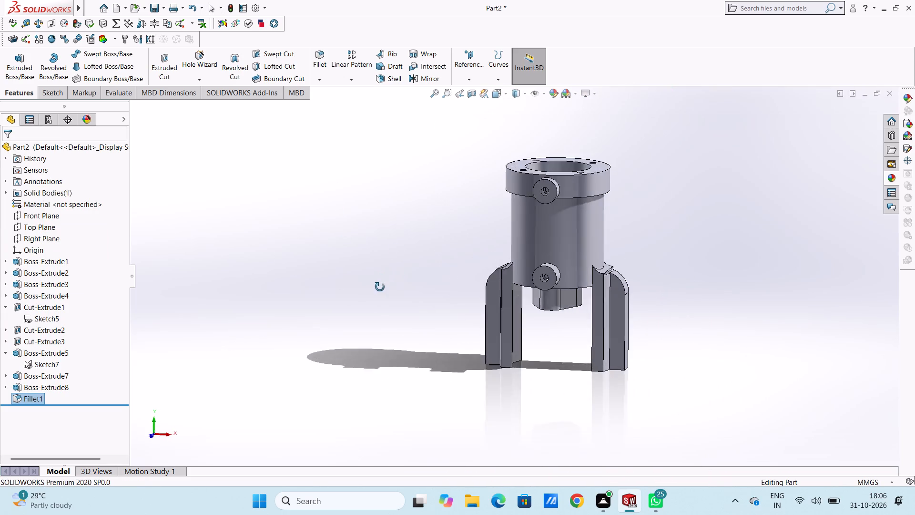
{"action": "middle_click_drag", "start_coordinate": [380, 287], "coordinate": [422, 272]}
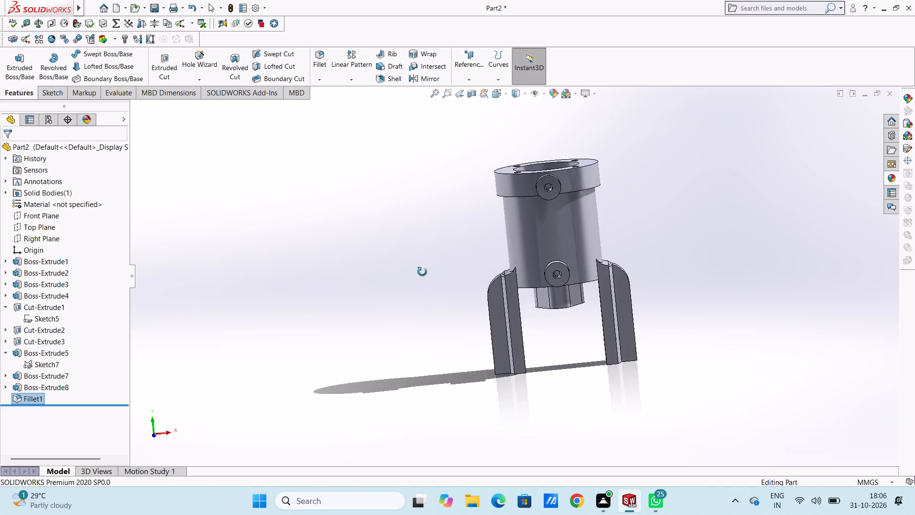
{"action": "middle_click_drag", "start_coordinate": [422, 272], "coordinate": [379, 283]}
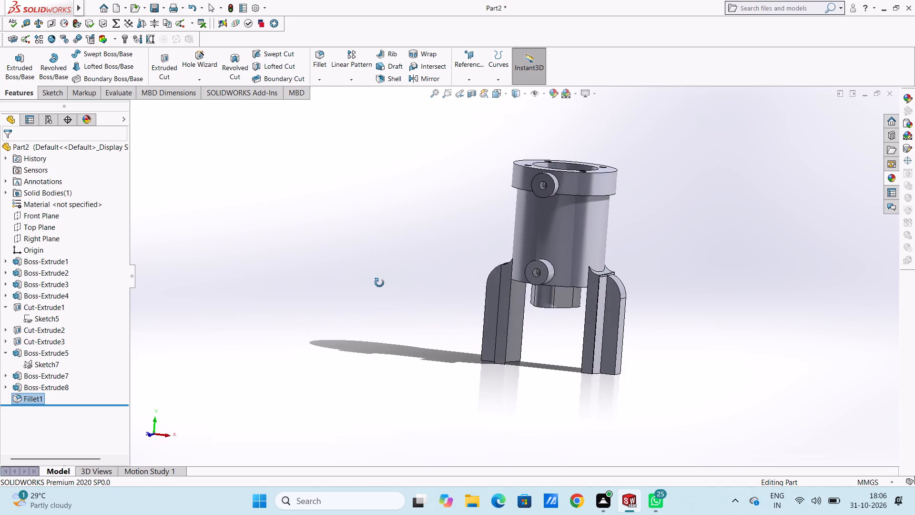
{"action": "middle_click_drag", "start_coordinate": [379, 283], "coordinate": [363, 324]}
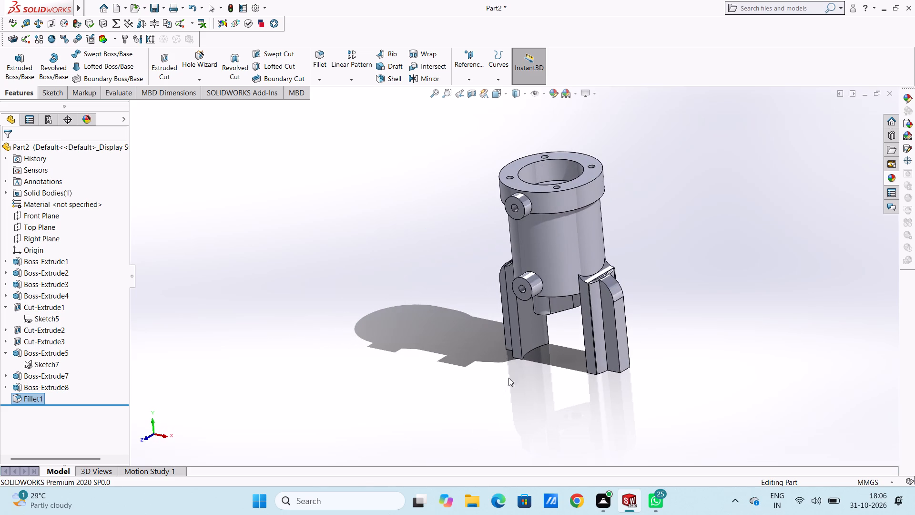
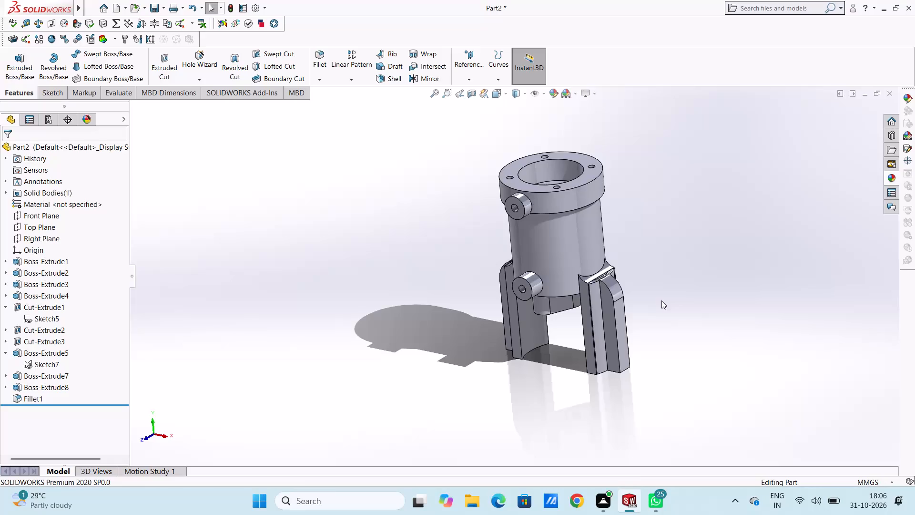
Examine the cylinder body, its side bosses, the two support legs and the bottom flange from several angles.
{"action": "left_click_drag", "start_coordinate": [678, 233], "coordinate": [630, 153]}
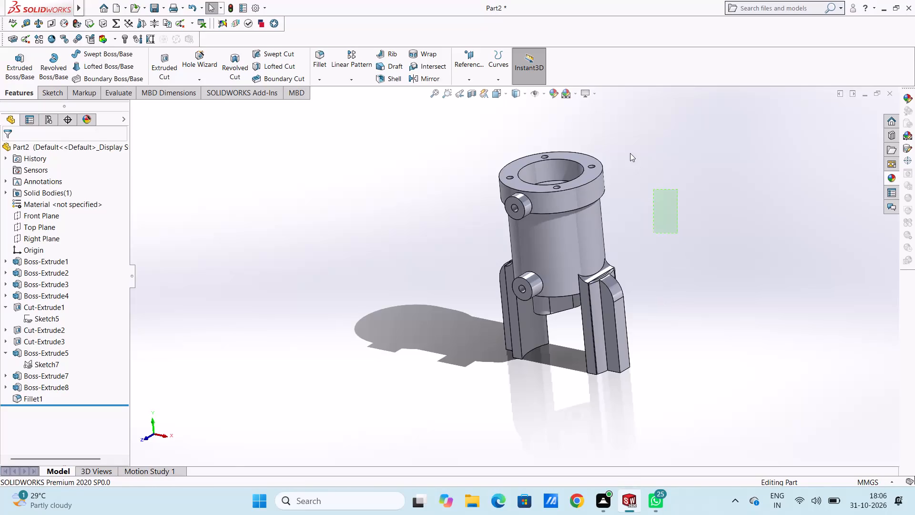
{"action": "left_click_drag", "start_coordinate": [630, 153], "coordinate": [628, 135]}
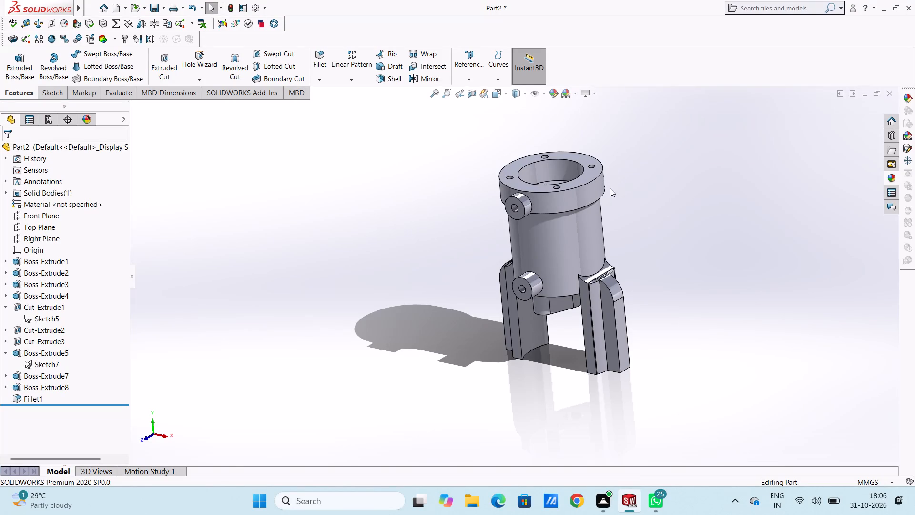
{"action": "middle_click_drag", "start_coordinate": [619, 244], "coordinate": [749, 166]}
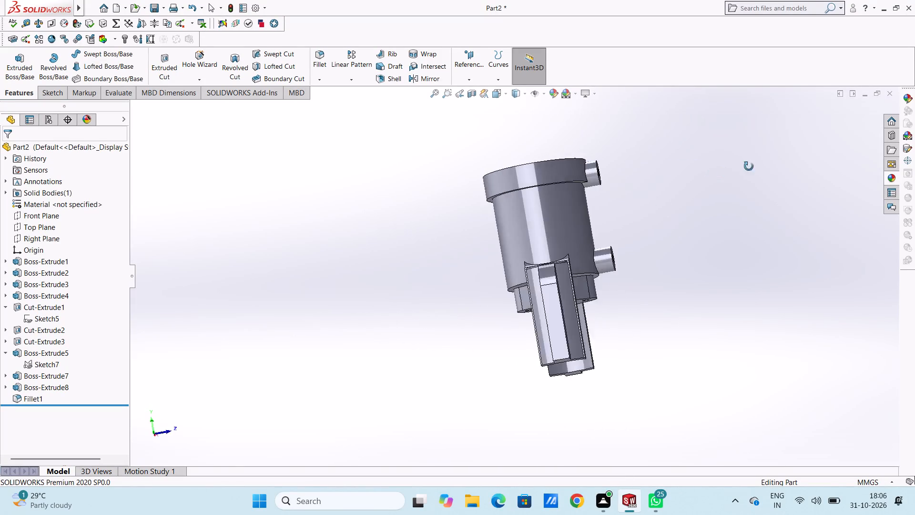
{"action": "middle_click_drag", "start_coordinate": [749, 166], "coordinate": [653, 198]}
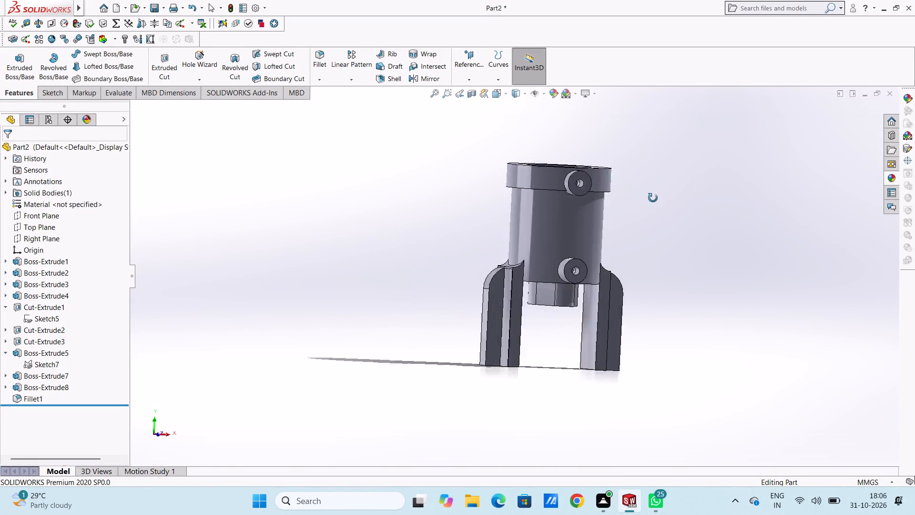
{"action": "middle_click_drag", "start_coordinate": [653, 198], "coordinate": [623, 232]}
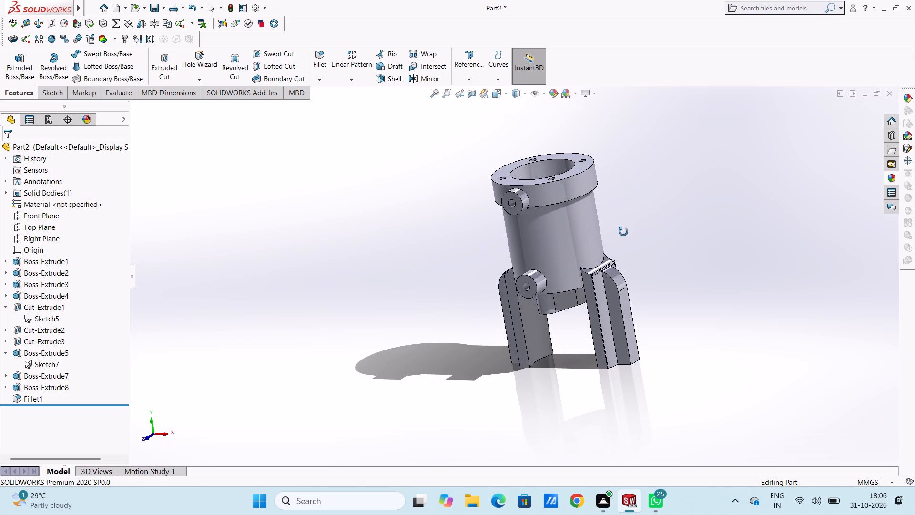
{"action": "middle_click_drag", "start_coordinate": [623, 232], "coordinate": [641, 212]}
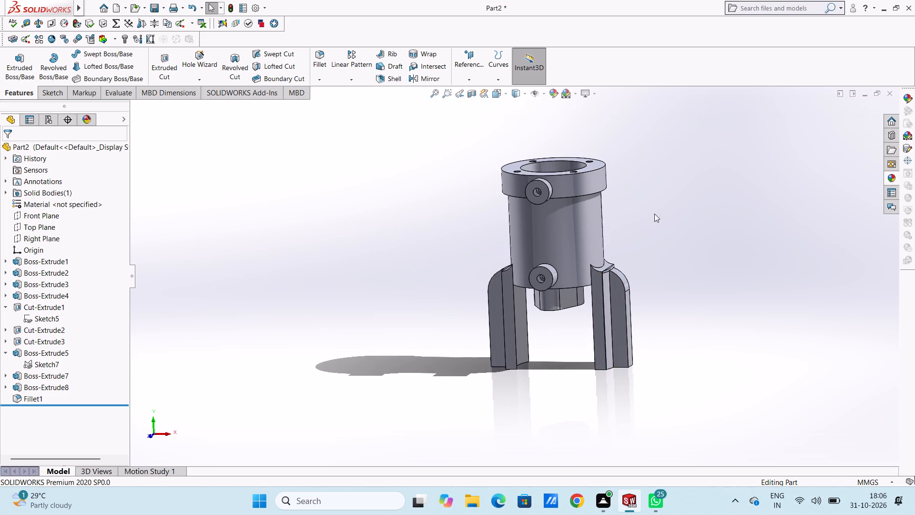
{"action": "middle_click_drag", "start_coordinate": [666, 227], "coordinate": [680, 213]}
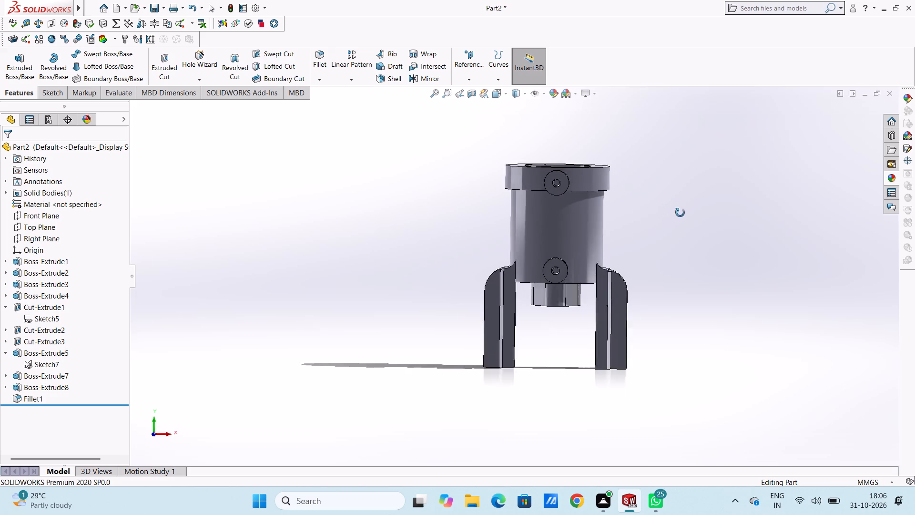
{"action": "middle_click_drag", "start_coordinate": [680, 213], "coordinate": [678, 216]}
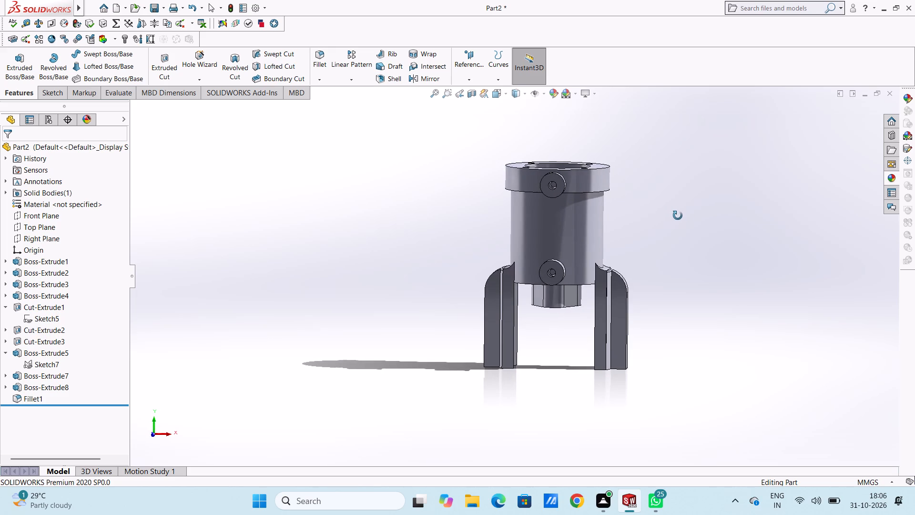
{"action": "middle_click_drag", "start_coordinate": [678, 216], "coordinate": [647, 272]}
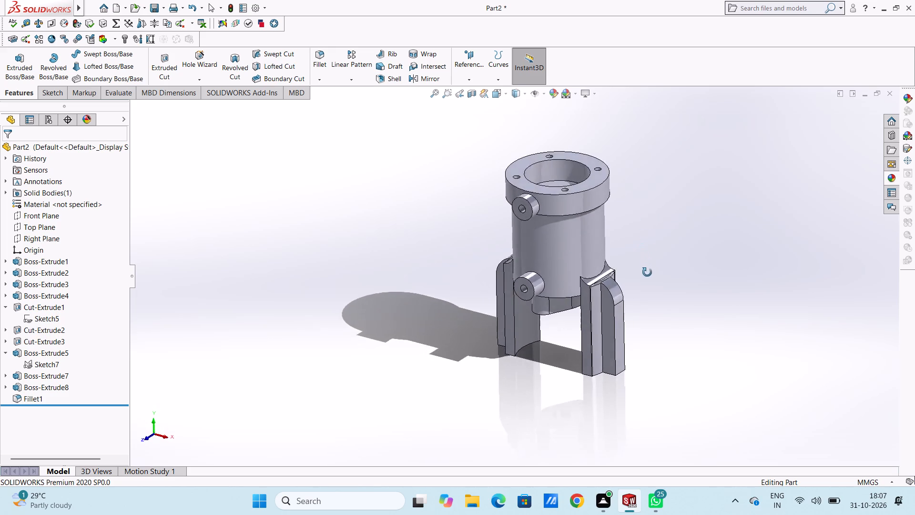
{"action": "middle_click_drag", "start_coordinate": [647, 272], "coordinate": [681, 185]}
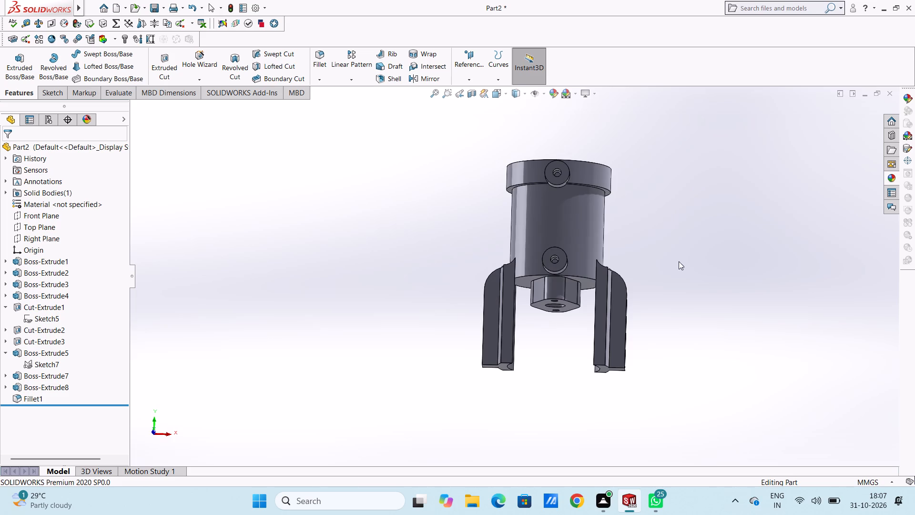
{"action": "middle_click_drag", "start_coordinate": [679, 261], "coordinate": [679, 219]}
Start a sketch on the bottom end face of the +X support leg, viewed from below.
{"action": "key", "text": "ctrl+6"}
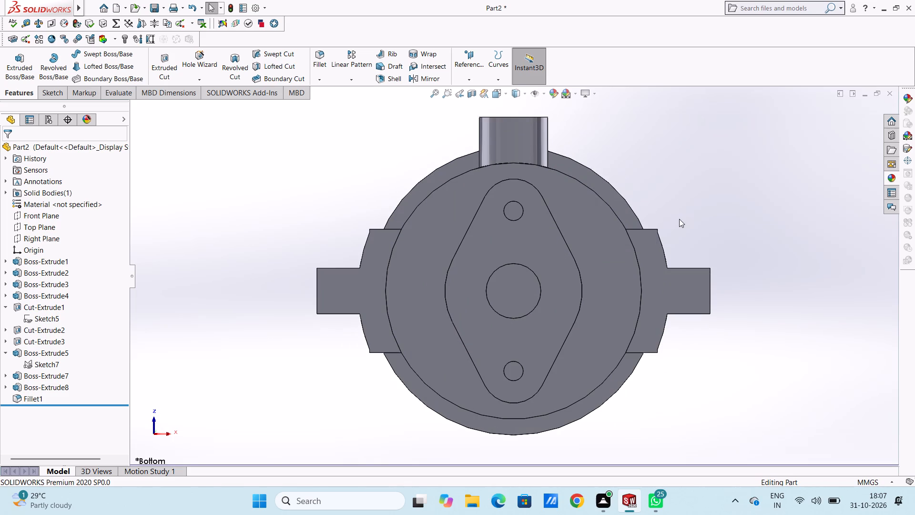
{"action": "left_click", "coordinate": [653, 251]}
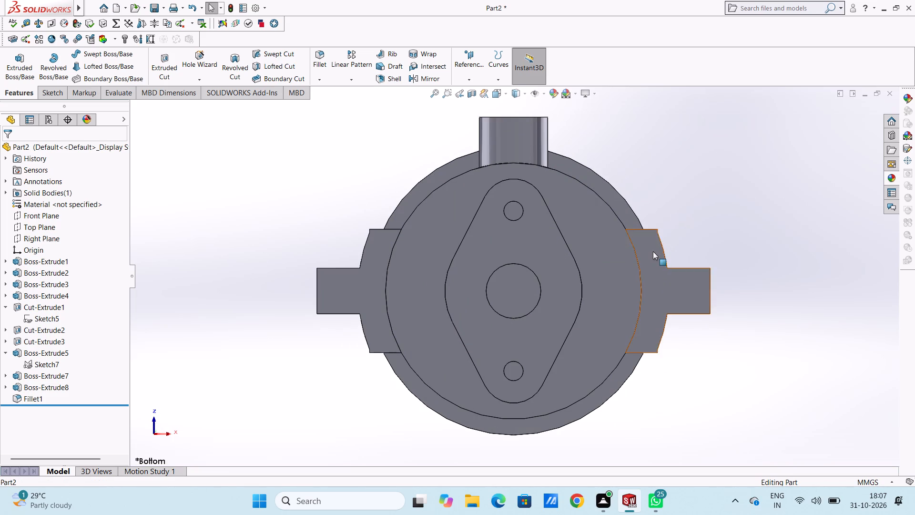
{"action": "left_click", "coordinate": [696, 224]}
{"action": "left_click", "coordinate": [687, 216]}
{"action": "scroll", "coordinate": [673, 198], "scroll_direction": "up", "scroll_amount": 4}
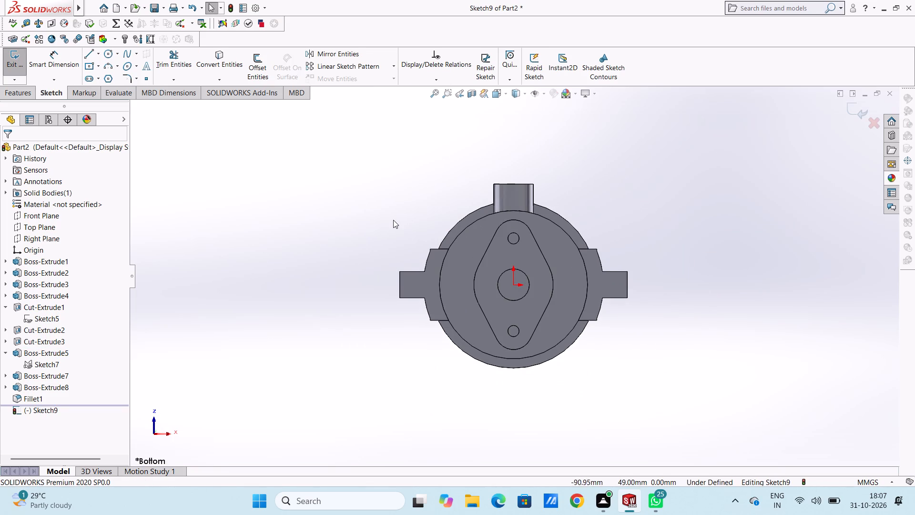
Sketch a circle about 219 mm in diameter centred on the origin, enclosing the whole body.
{"action": "left_click", "coordinate": [104, 52]}
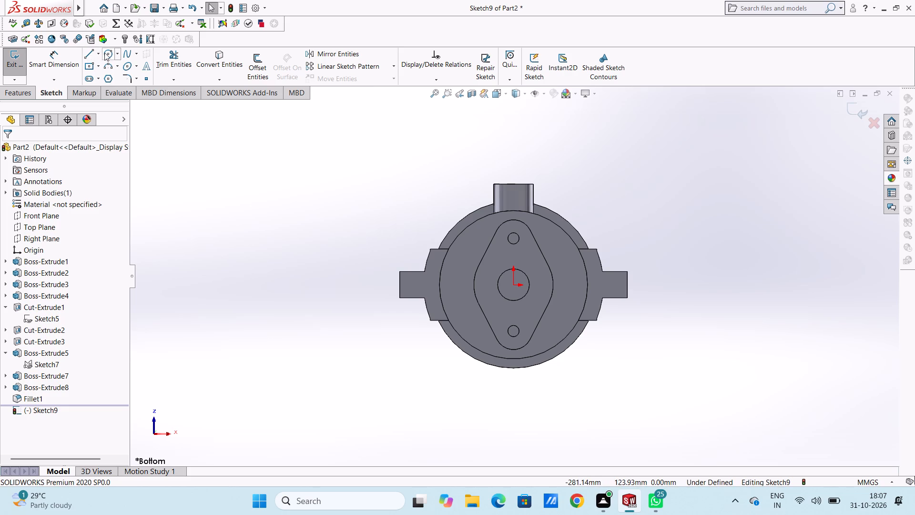
{"action": "left_click", "coordinate": [511, 283]}
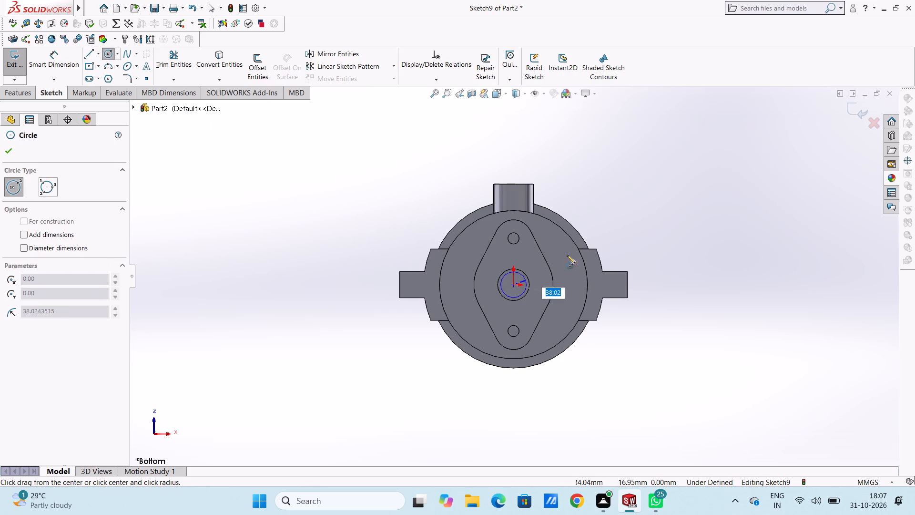
{"action": "left_click", "coordinate": [643, 221]}
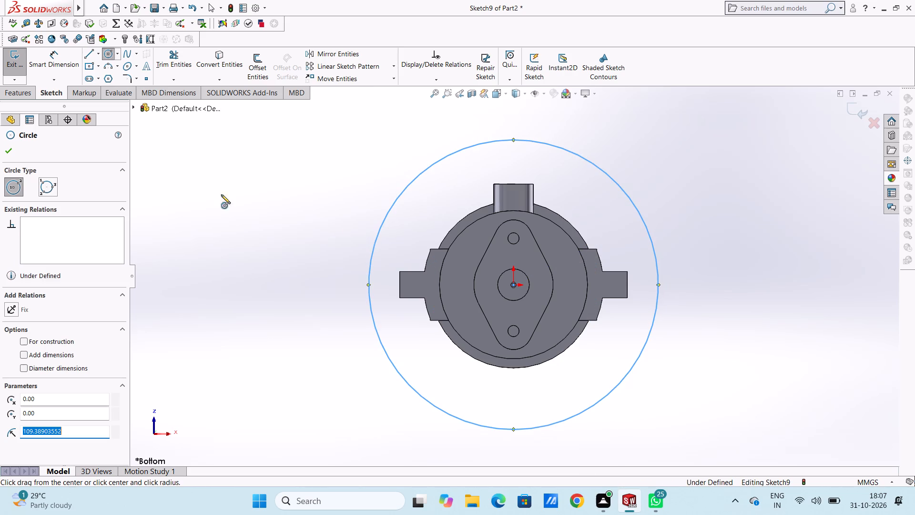
{"action": "left_click", "coordinate": [3, 151]}
{"action": "left_click", "coordinate": [202, 195]}
Dimension the circle's diameter to 228 mm.
{"action": "left_click", "coordinate": [71, 64]}
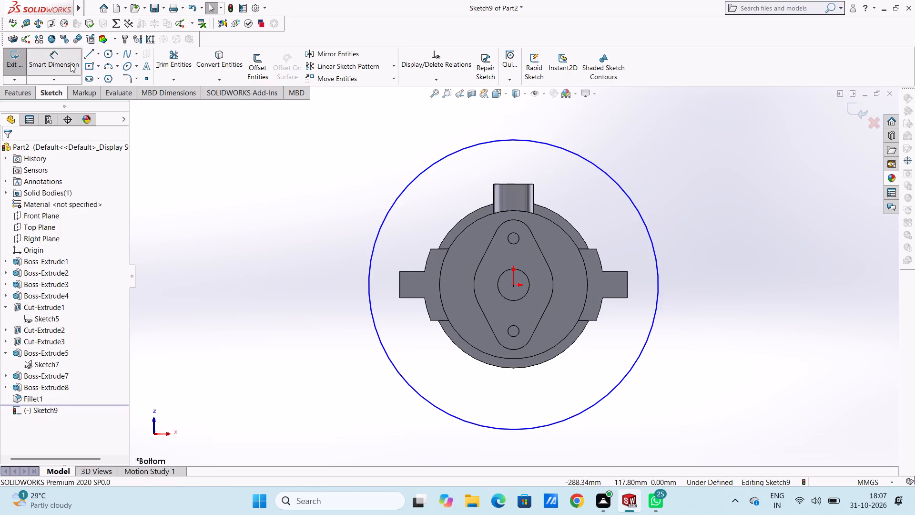
{"action": "left_click", "coordinate": [595, 167]}
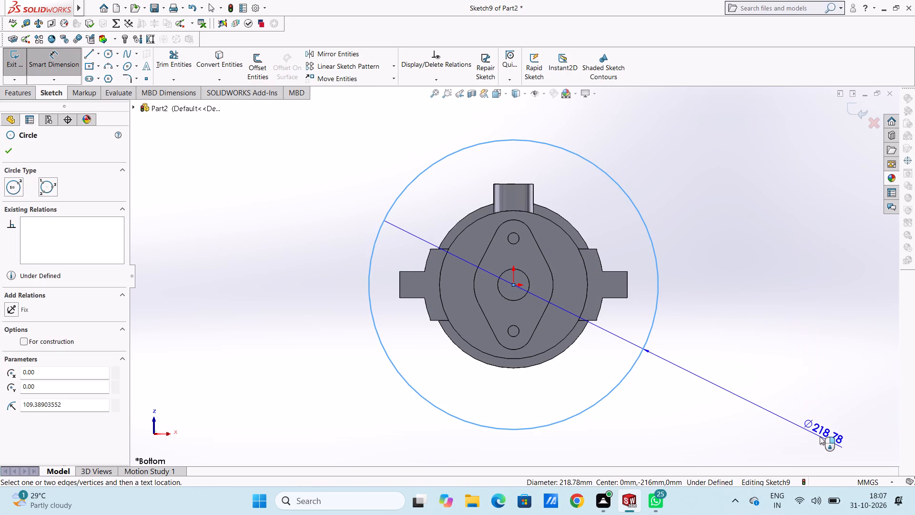
{"action": "left_click", "coordinate": [820, 436]}
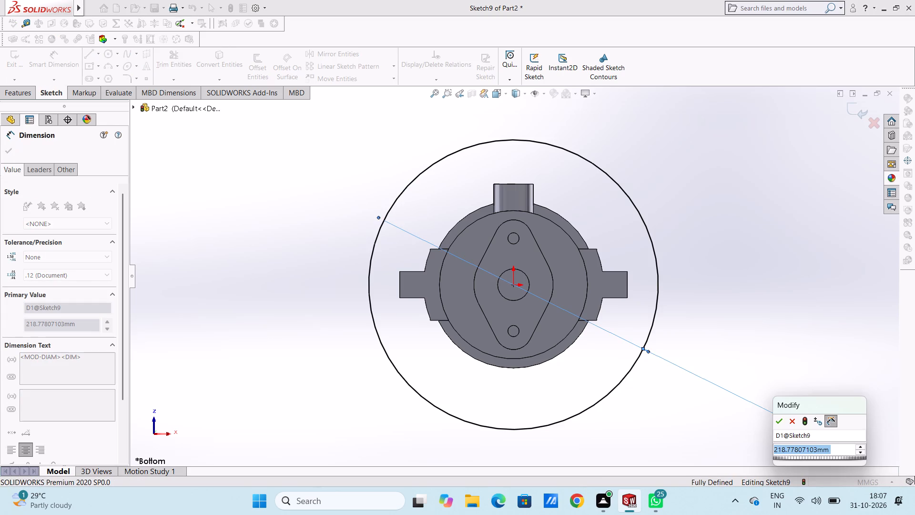
{"action": "type", "text": "228"}
{"action": "key", "text": "Return"}
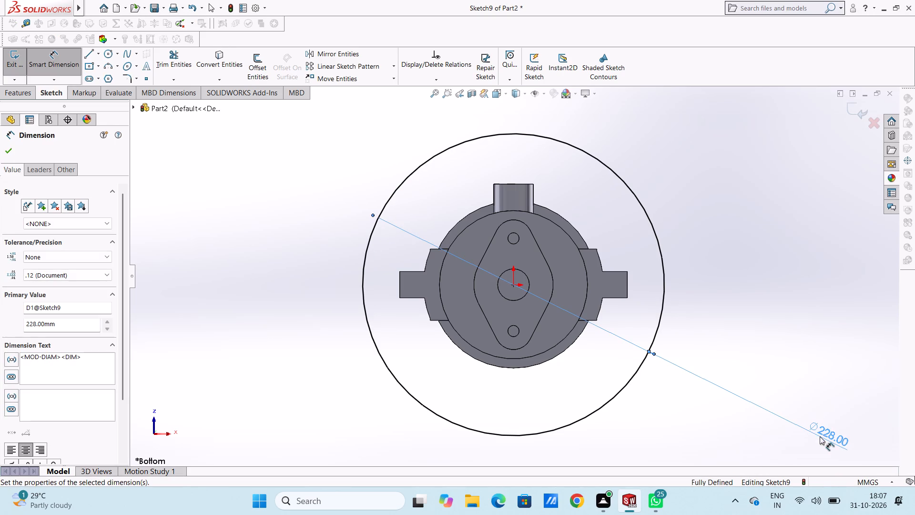
{"action": "left_click", "coordinate": [610, 193]}
Sketch a second, smaller concentric circle about 177 mm in diameter, centred on the origin inside the 228 mm circle.
{"action": "scroll", "coordinate": [597, 201], "scroll_direction": "up", "scroll_amount": 4}
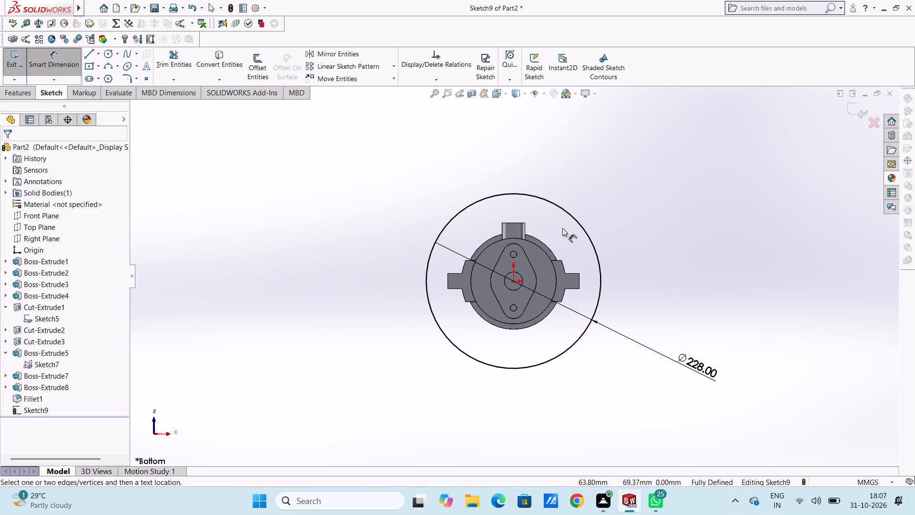
{"action": "scroll", "coordinate": [513, 193], "scroll_direction": "up", "scroll_amount": 1}
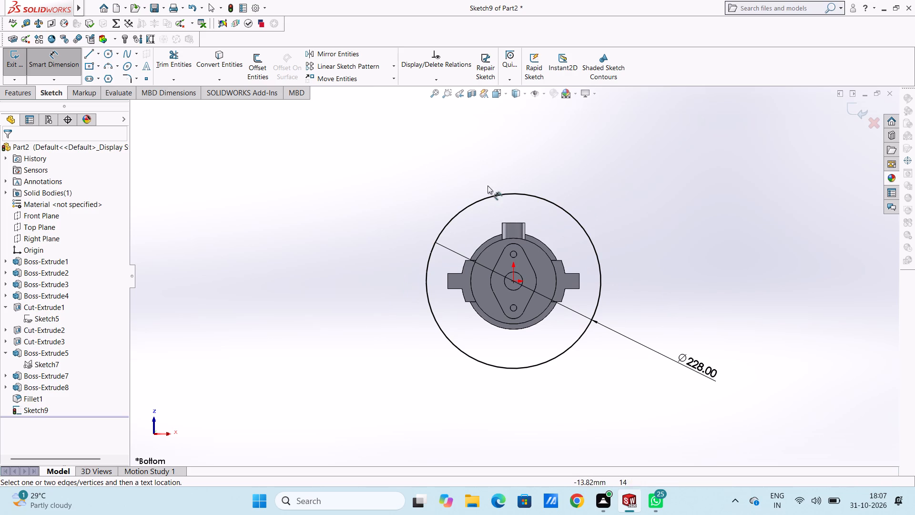
{"action": "left_click", "coordinate": [106, 53]}
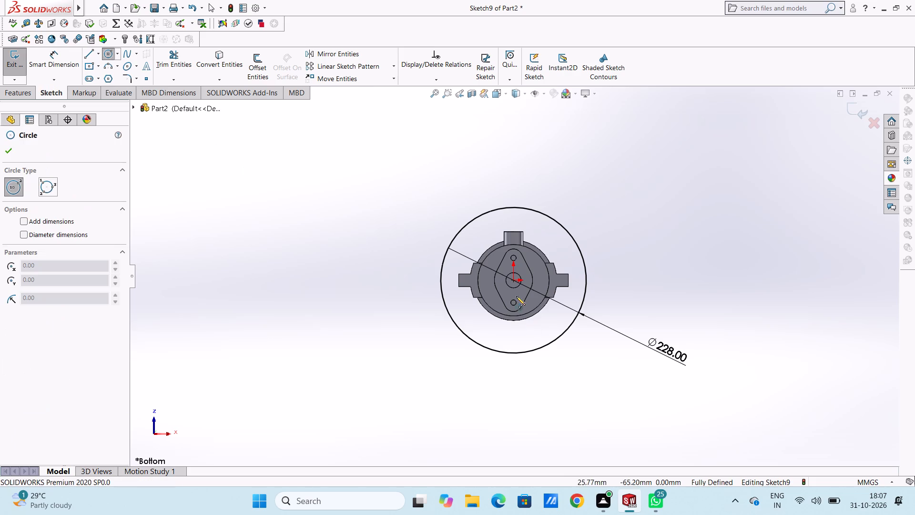
{"action": "left_click", "coordinate": [512, 280]}
{"action": "left_click", "coordinate": [559, 246]}
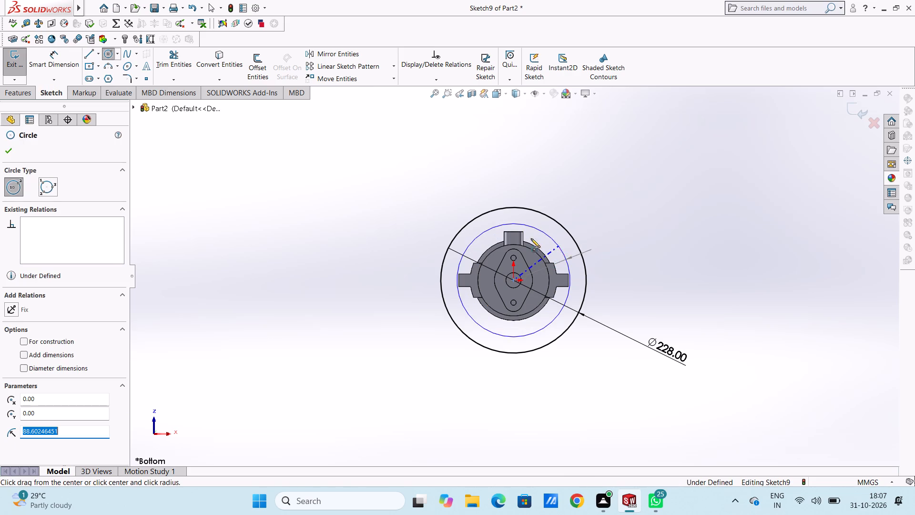
{"action": "left_click", "coordinate": [11, 149]}
{"action": "left_click", "coordinate": [287, 185]}
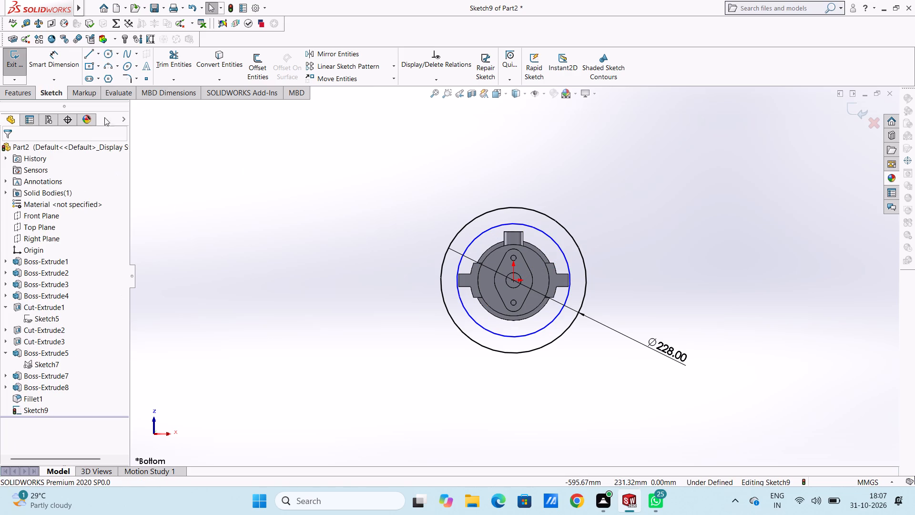
Dimension the inner circle's diameter to 188 mm.
{"action": "left_click", "coordinate": [66, 56]}
{"action": "left_click", "coordinate": [553, 241]}
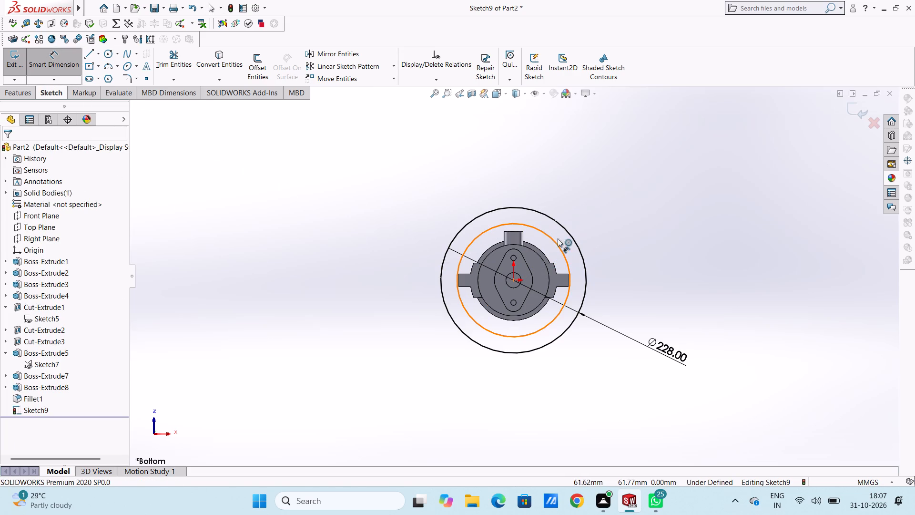
{"action": "left_click", "coordinate": [688, 196]}
{"action": "type", "text": "188"}
{"action": "key", "text": "Return"}
{"action": "left_click", "coordinate": [440, 204]}
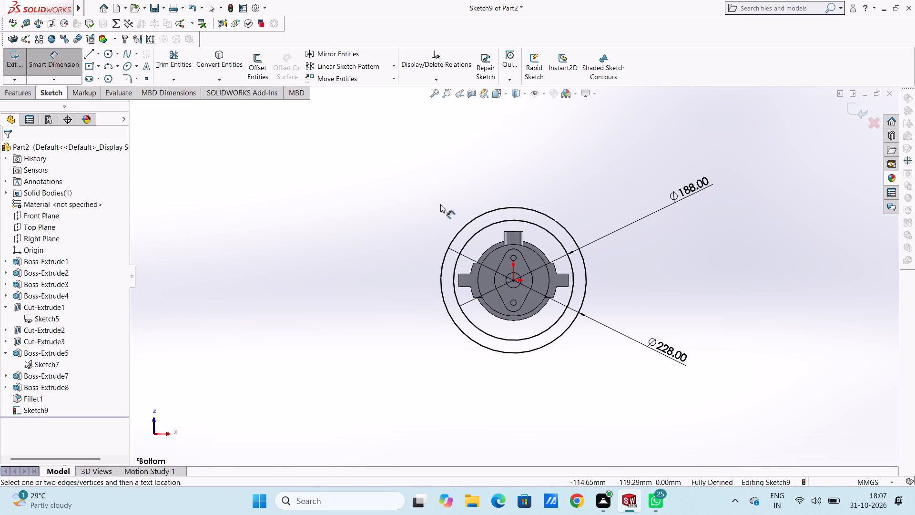
Sketch a line from the origin diagonally toward -X and +Z, about 48° from the vertical, ending beyond the outer circle.
{"action": "left_click", "coordinate": [92, 59]}
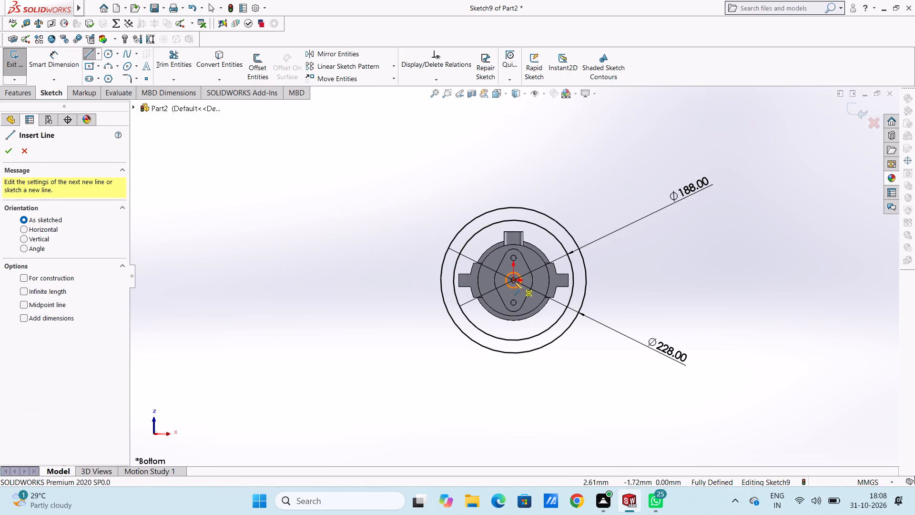
{"action": "left_click", "coordinate": [515, 282]}
{"action": "left_click", "coordinate": [413, 190]}
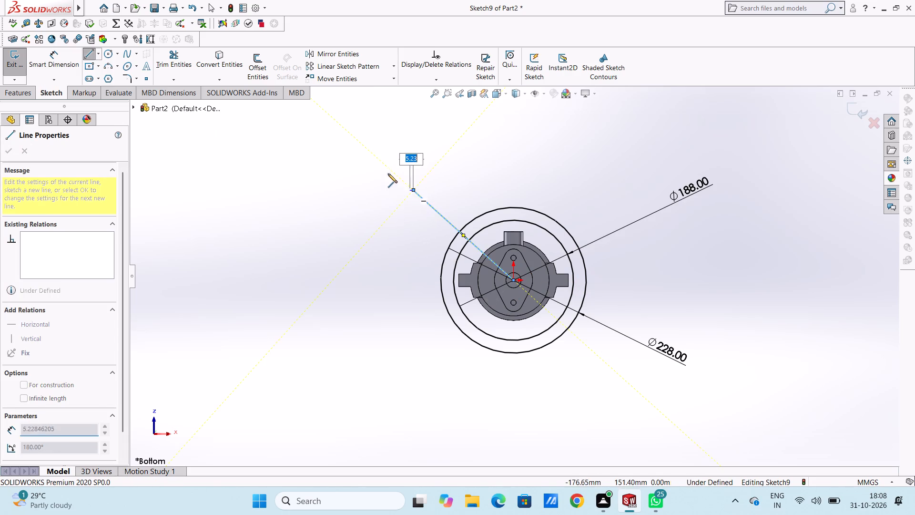
{"action": "right_click", "coordinate": [368, 151]}
{"action": "left_click", "coordinate": [382, 163]}
{"action": "left_click", "coordinate": [375, 162]}
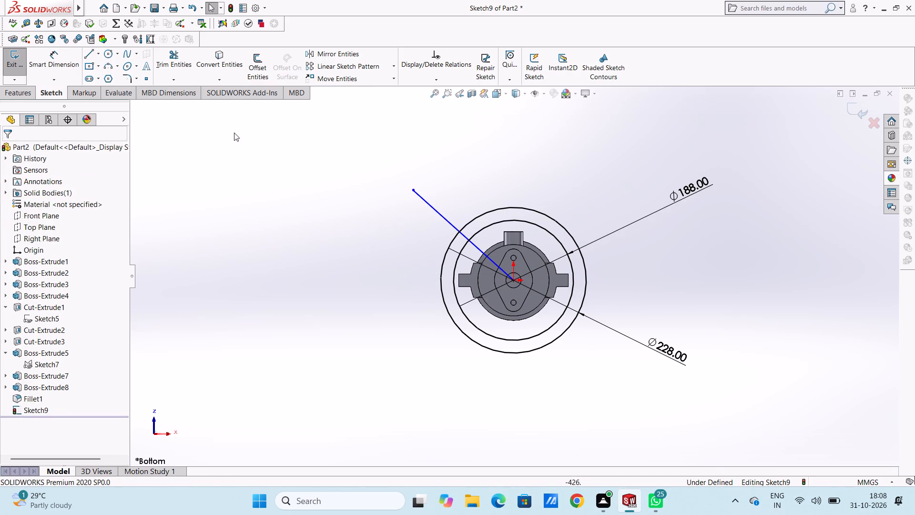
Dimension the angle between the diagonal line and the vertical through the origin to 45°.
{"action": "left_click", "coordinate": [64, 70]}
{"action": "left_click", "coordinate": [432, 207]}
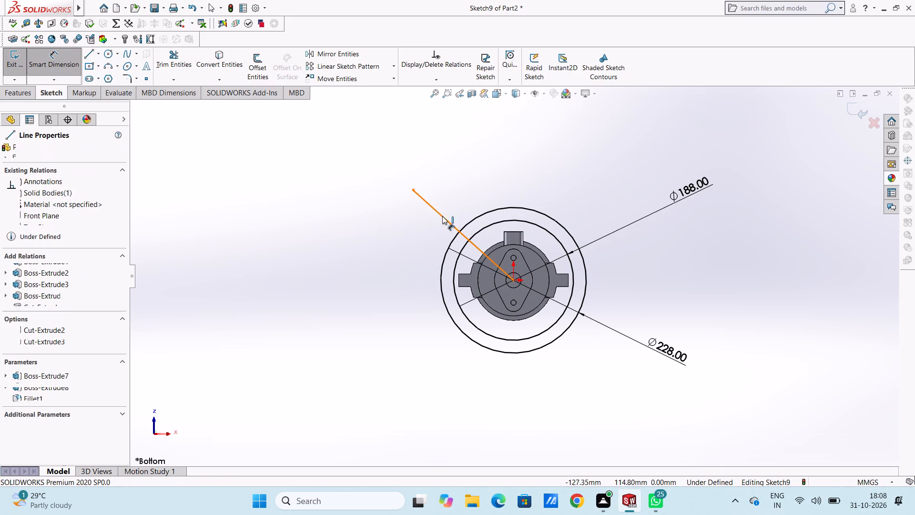
{"action": "left_click", "coordinate": [513, 280]}
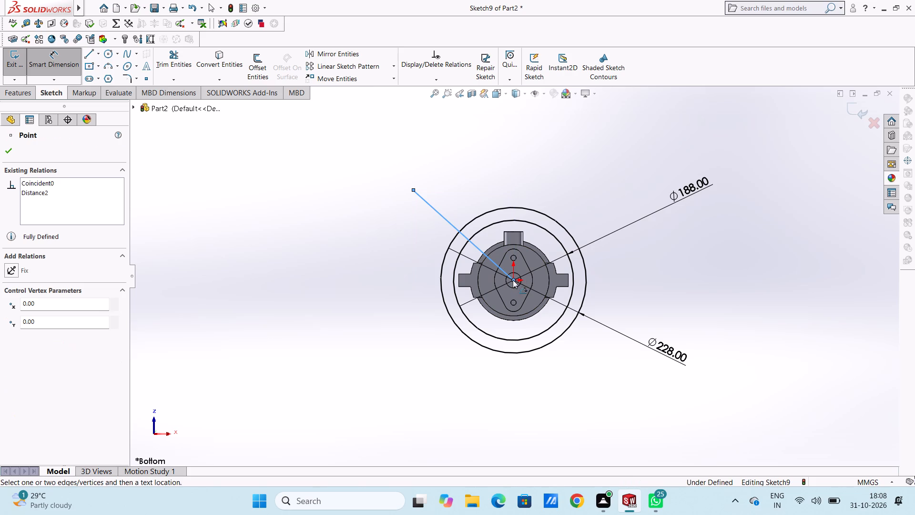
{"action": "left_click", "coordinate": [512, 254]}
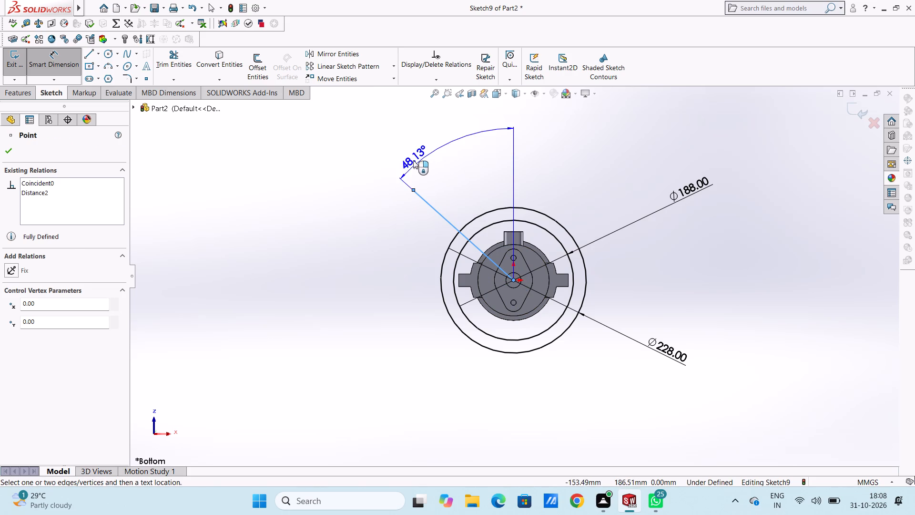
{"action": "left_click", "coordinate": [407, 155]}
{"action": "type", "text": "45"}
{"action": "key", "text": "Return"}
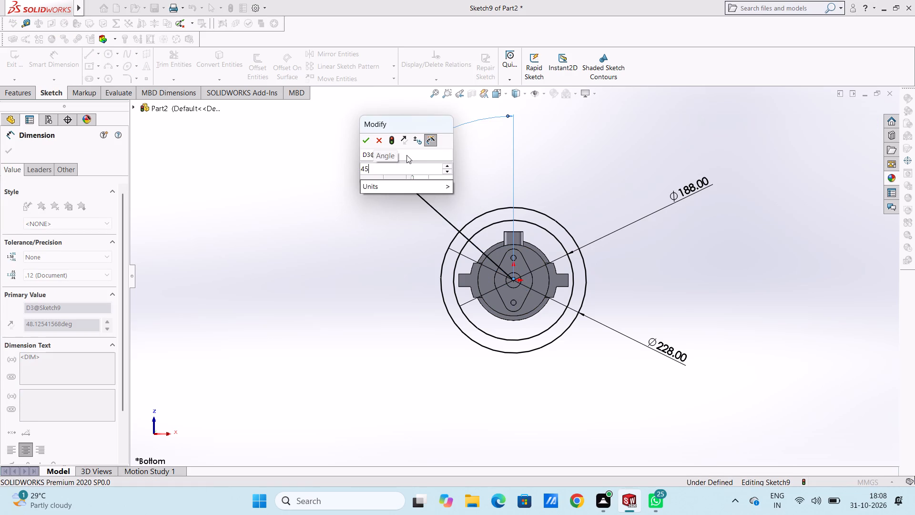
{"action": "left_click", "coordinate": [369, 178]}
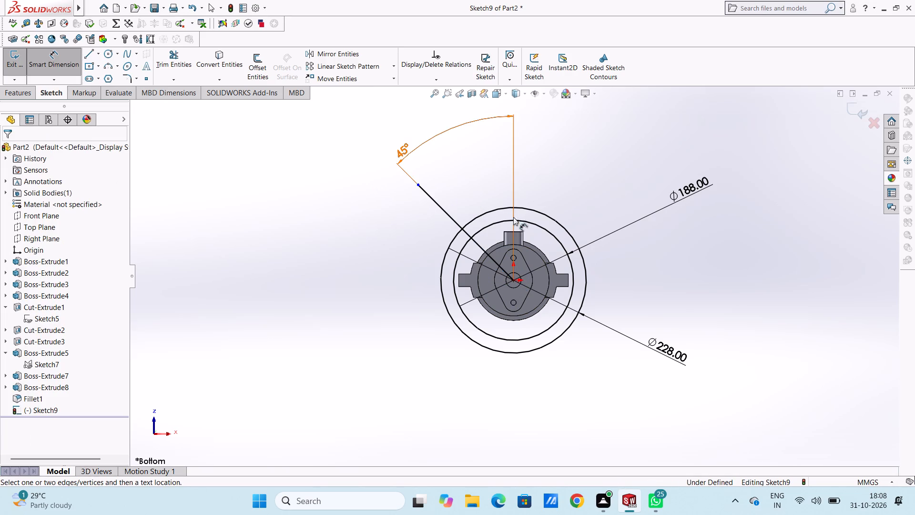
Sketch a circle about 21.6 mm in diameter, centred where the diagonal line crosses the 188 mm circle.
{"action": "scroll", "coordinate": [513, 217], "scroll_direction": "down", "scroll_amount": 4}
{"action": "scroll", "coordinate": [489, 268], "scroll_direction": "down", "scroll_amount": 4}
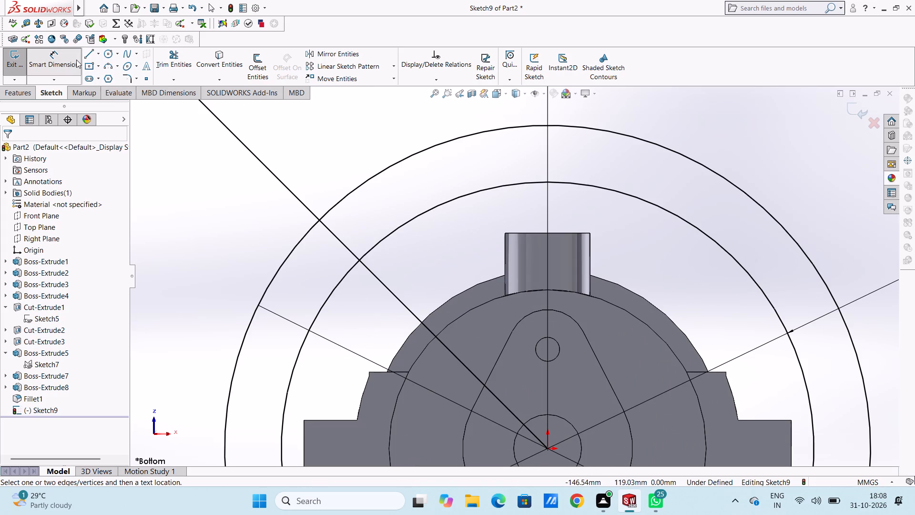
{"action": "left_click", "coordinate": [74, 57]}
{"action": "left_click", "coordinate": [108, 52]}
{"action": "scroll", "coordinate": [373, 288], "scroll_direction": "down", "scroll_amount": 3}
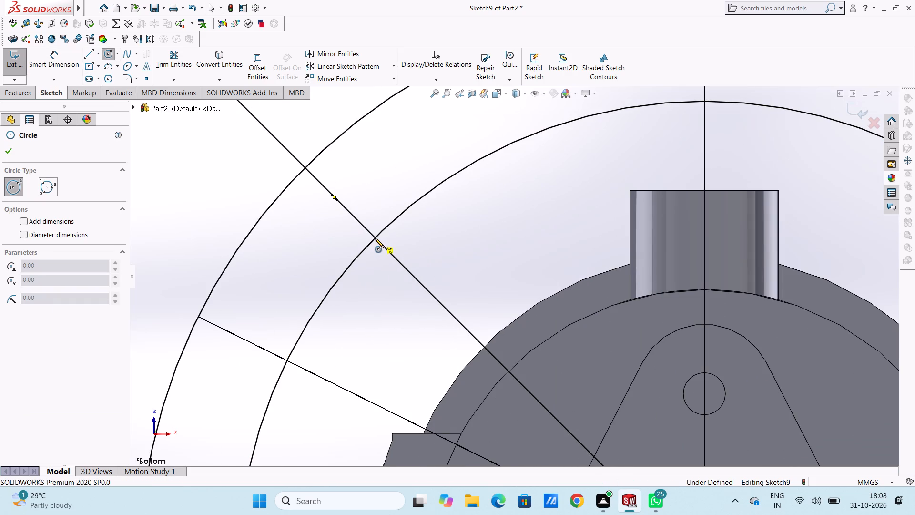
{"action": "left_click", "coordinate": [375, 238]}
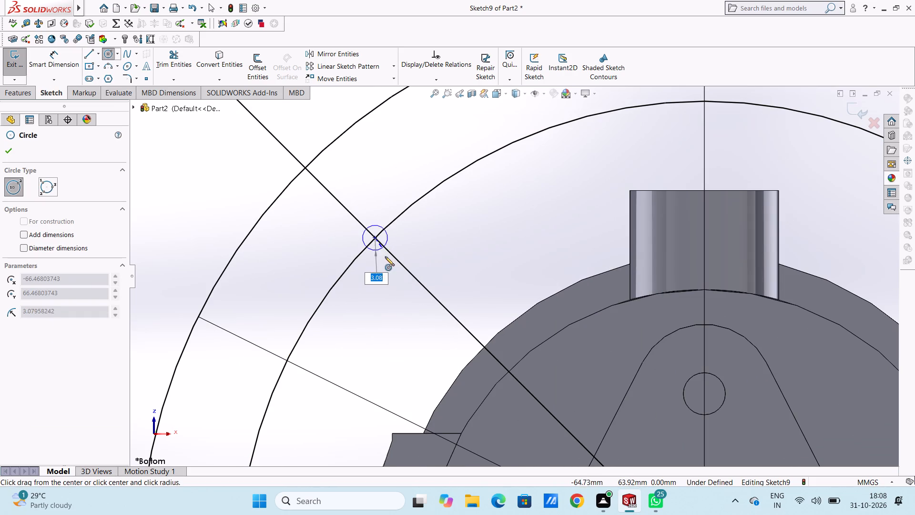
{"action": "left_click", "coordinate": [387, 290]}
{"action": "scroll", "coordinate": [364, 284], "scroll_direction": "up", "scroll_amount": 10}
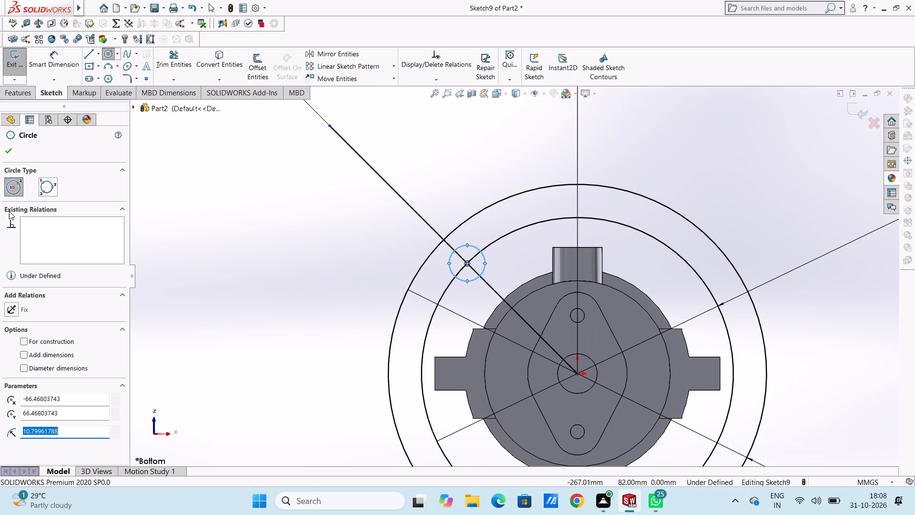
{"action": "left_click", "coordinate": [14, 150]}
{"action": "left_click", "coordinate": [264, 239]}
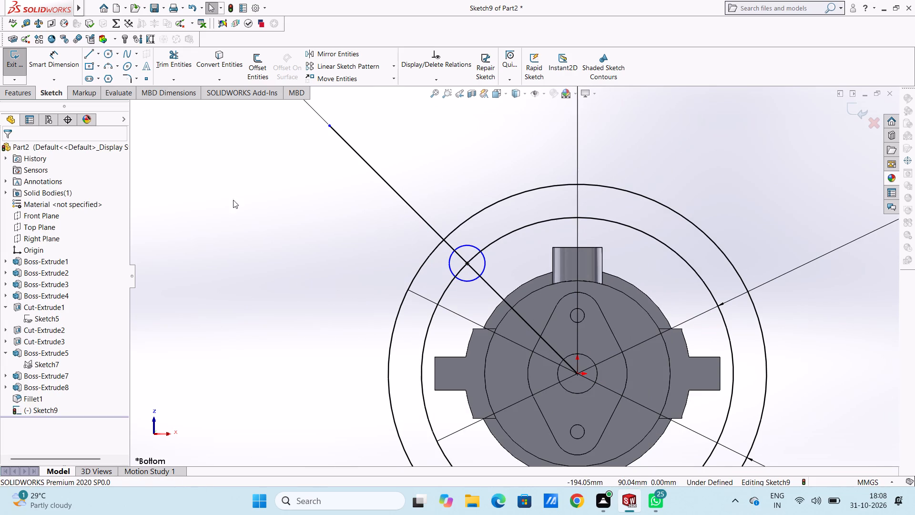
Dimension the small circle's diameter to 18 mm.
{"action": "left_click", "coordinate": [66, 63]}
{"action": "scroll", "coordinate": [478, 291], "scroll_direction": "up", "scroll_amount": 4}
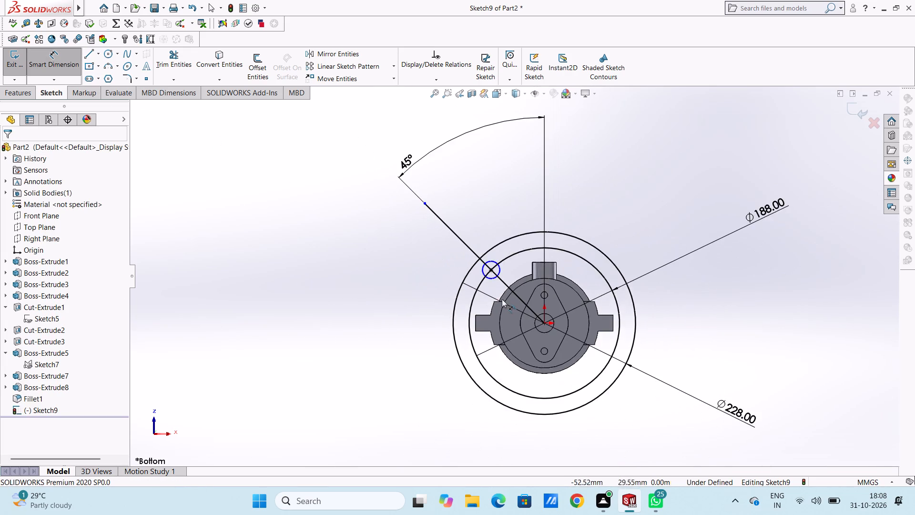
{"action": "scroll", "coordinate": [500, 298], "scroll_direction": "down", "scroll_amount": 4}
{"action": "left_click", "coordinate": [480, 251]}
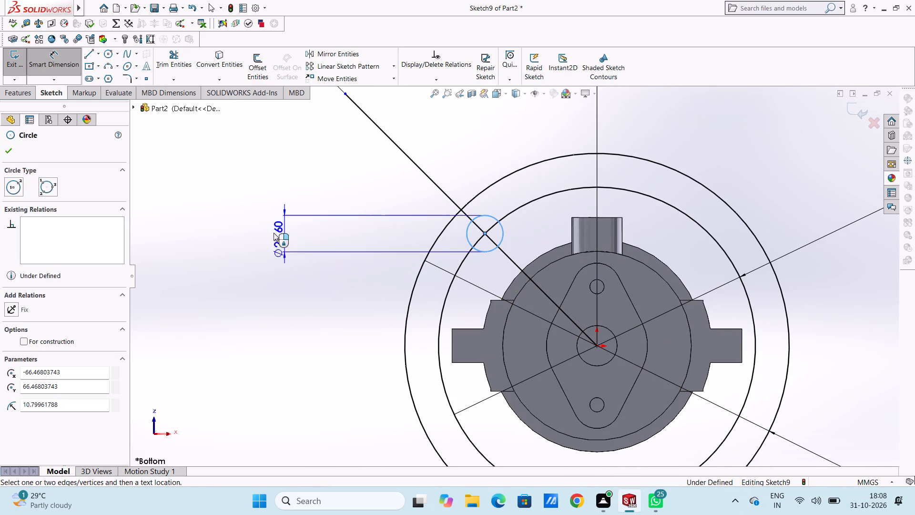
{"action": "left_click", "coordinate": [256, 171]}
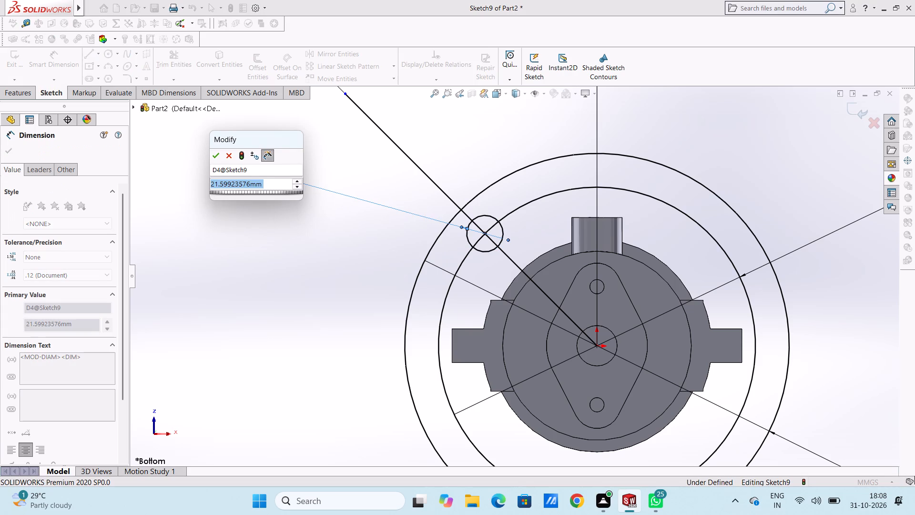
{"action": "type", "text": "18"}
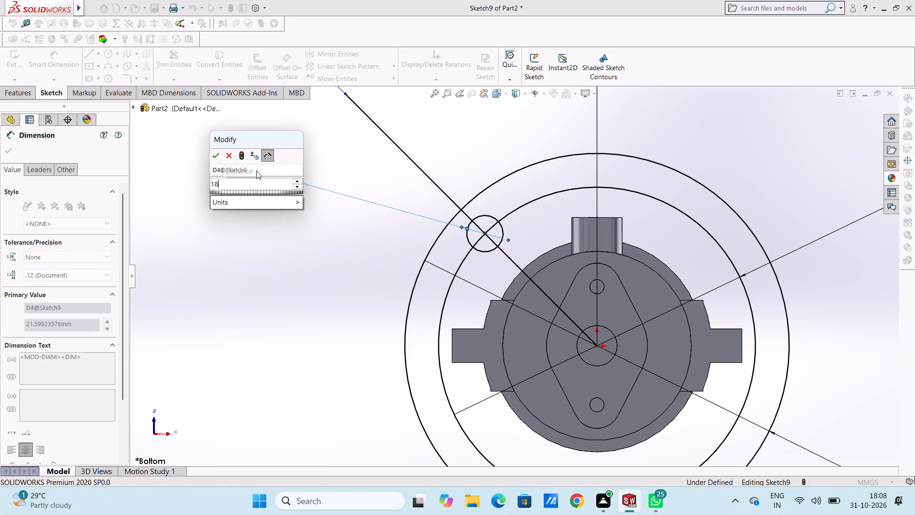
{"action": "key", "text": "Return"}
{"action": "left_click", "coordinate": [302, 223]}
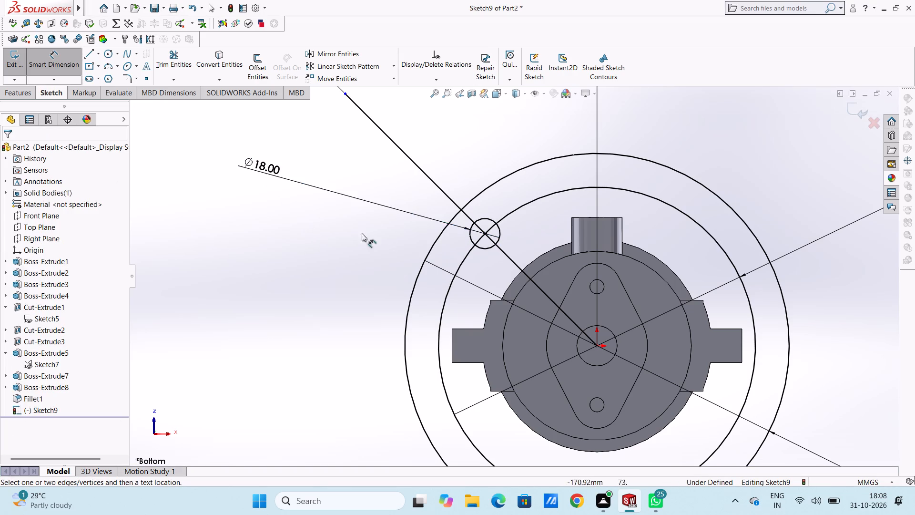
{"action": "scroll", "coordinate": [448, 262], "scroll_direction": "up", "scroll_amount": 4}
{"action": "scroll", "coordinate": [588, 343], "scroll_direction": "down", "scroll_amount": 2}
{"action": "scroll", "coordinate": [590, 296], "scroll_direction": "up", "scroll_amount": 2}
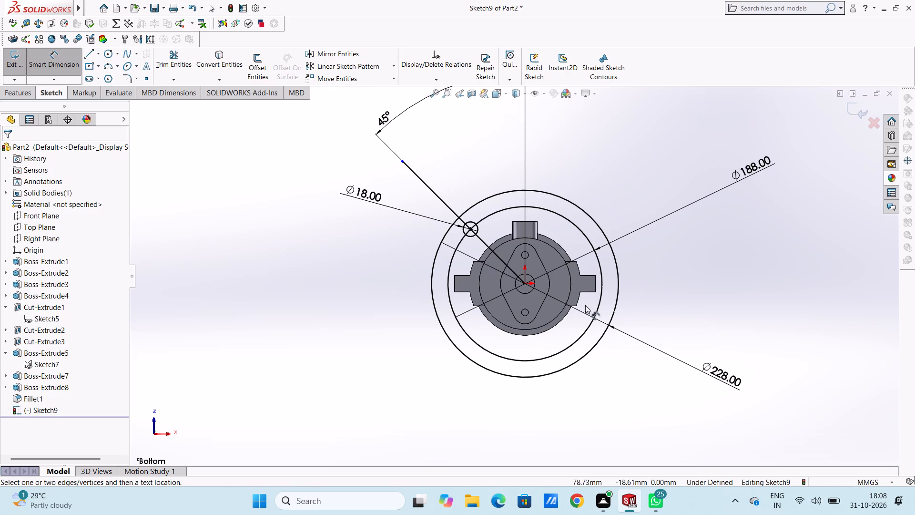
Delete the diagonal construction guide line running from the origin through the 18 mm circle.
{"action": "left_click", "coordinate": [56, 64]}
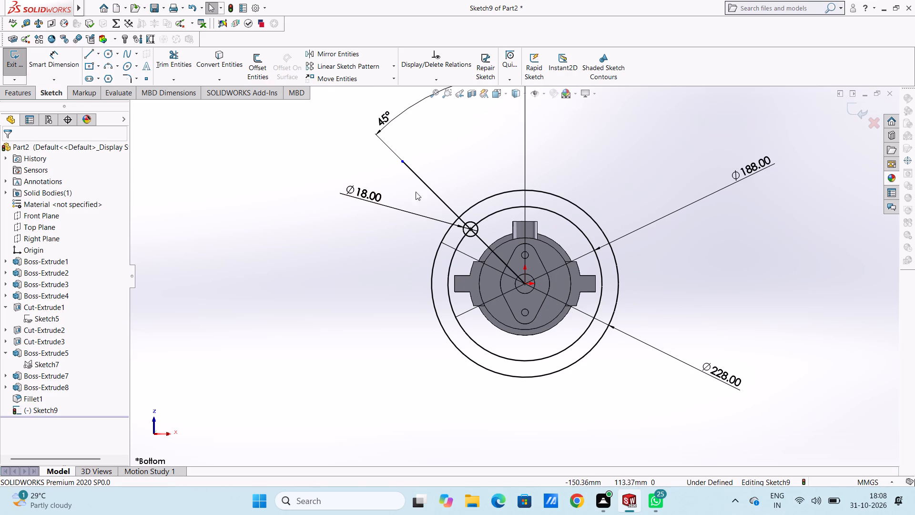
{"action": "left_click", "coordinate": [436, 195]}
{"action": "right_click", "coordinate": [277, 165]}
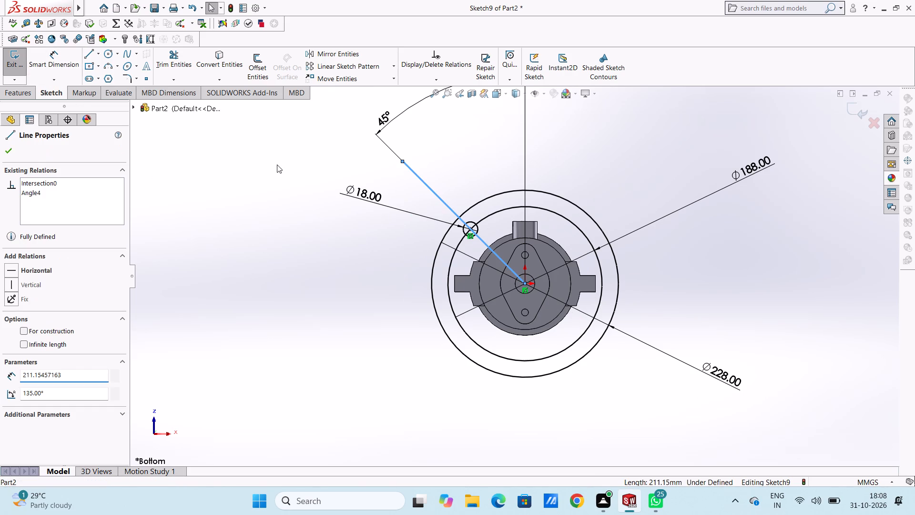
{"action": "left_click", "coordinate": [319, 289]}
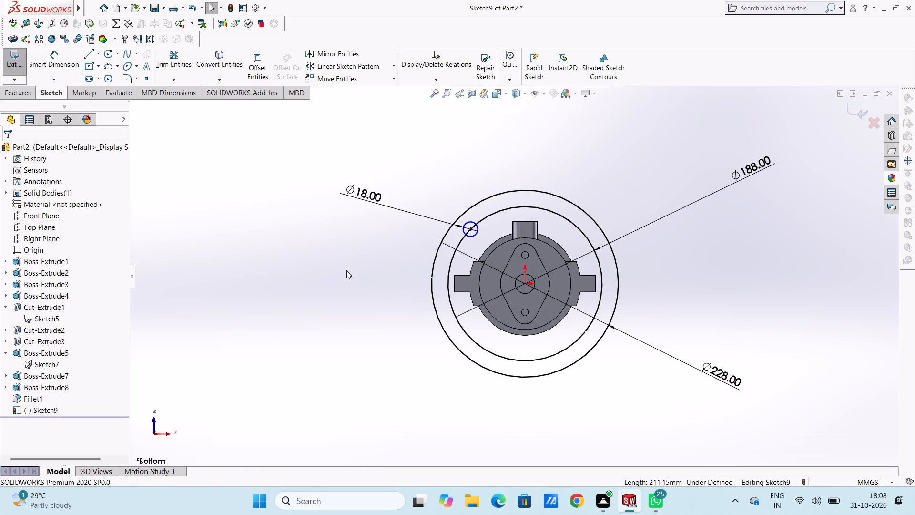
Delete the 188 mm circle from the sketch along with its diameter dimension.
{"action": "left_click", "coordinate": [500, 211]}
{"action": "right_click", "coordinate": [401, 162]}
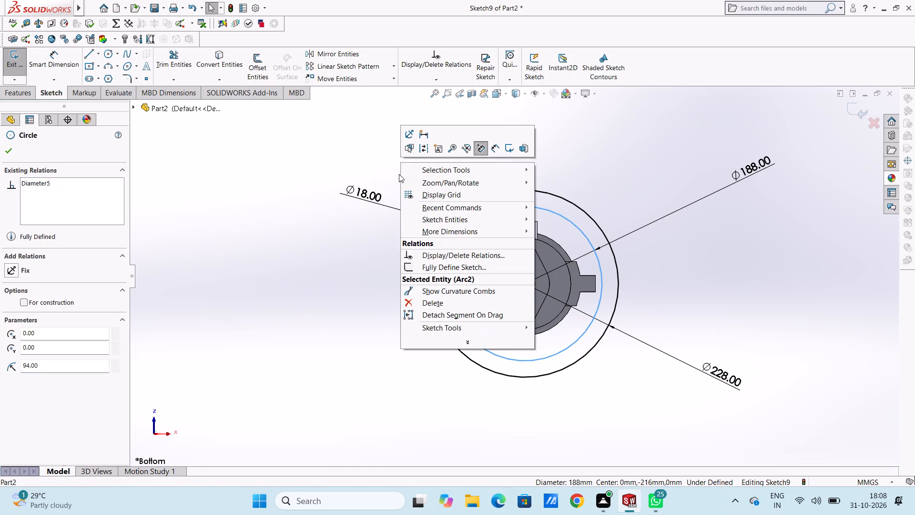
{"action": "left_click", "coordinate": [435, 299]}
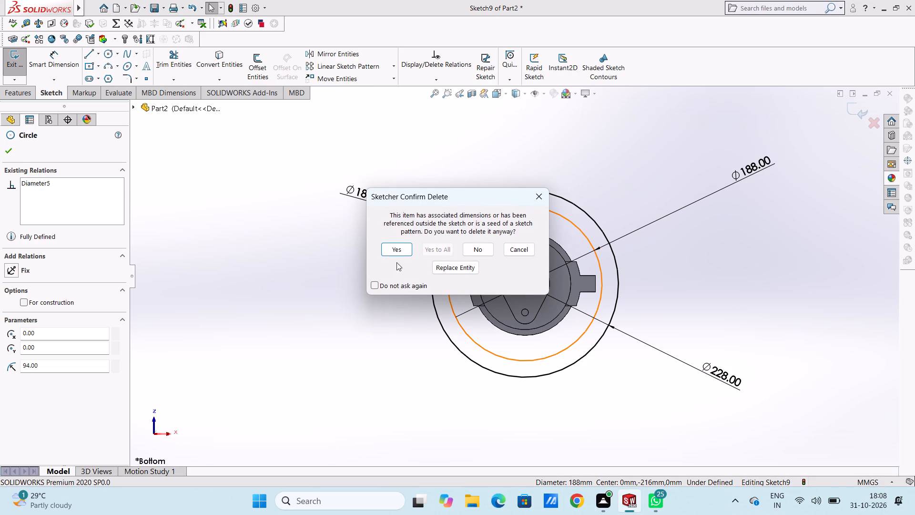
{"action": "left_click", "coordinate": [395, 247]}
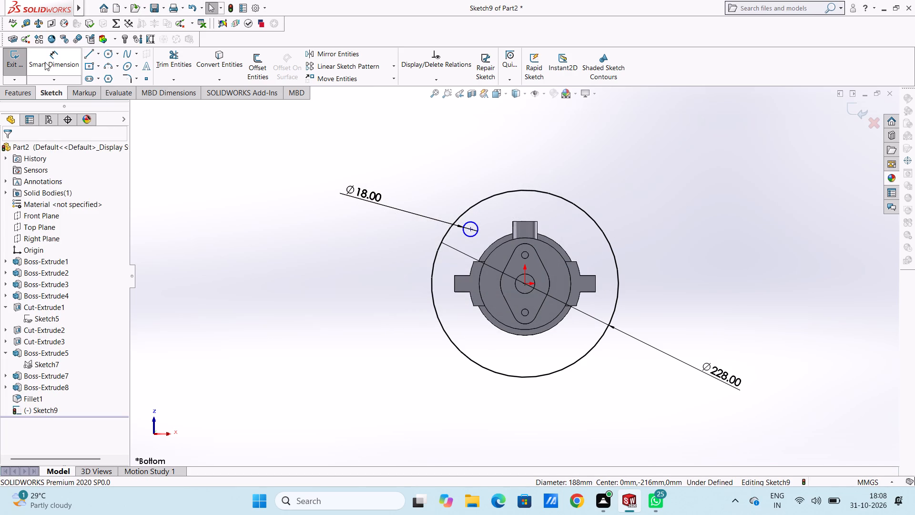
Dimension the distance along Z between the 18 mm circle's centre and the origin.
{"action": "left_click", "coordinate": [44, 61]}
{"action": "left_click", "coordinate": [469, 228]}
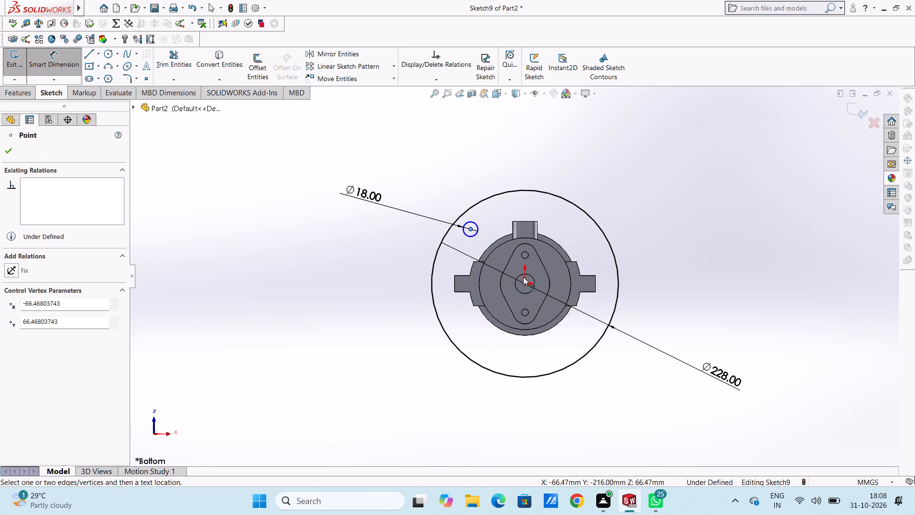
{"action": "left_click", "coordinate": [526, 284]}
{"action": "left_click", "coordinate": [224, 268]}
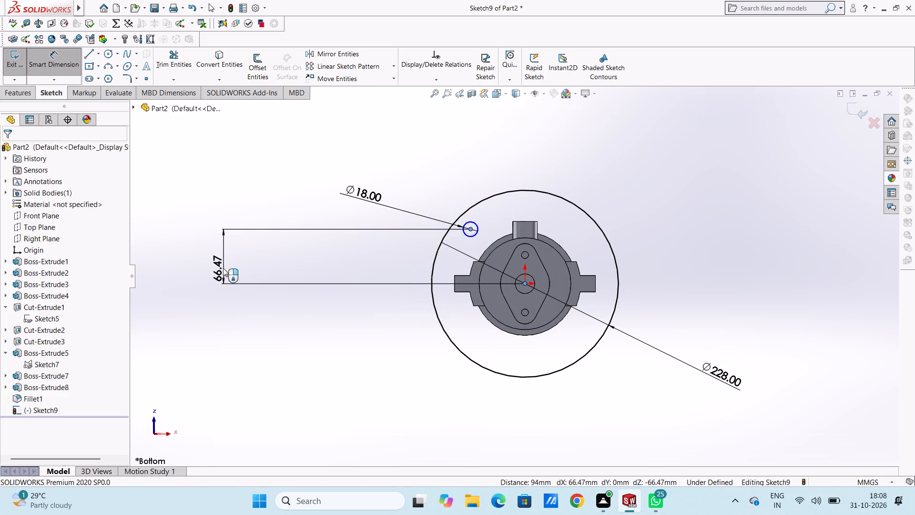
{"action": "left_click", "coordinate": [182, 256]}
{"action": "left_click", "coordinate": [198, 204]}
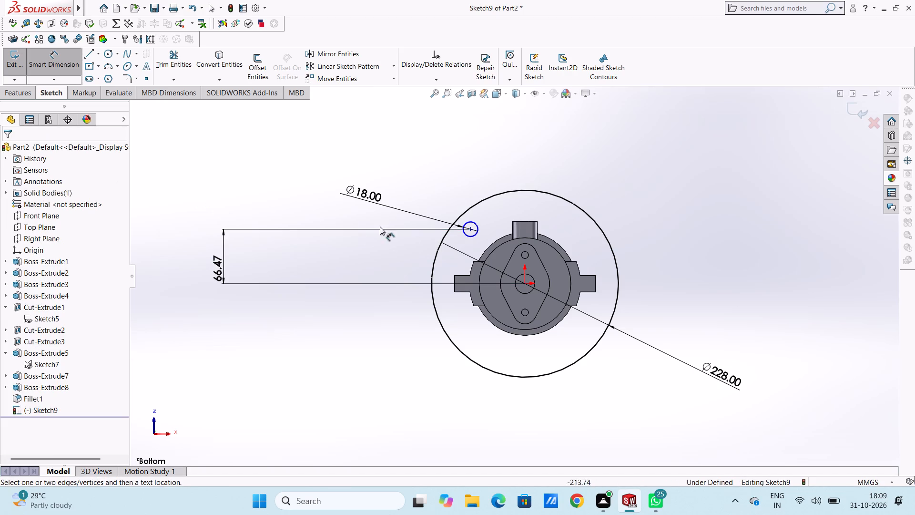
Dimension the distance along X between the 18 mm circle's centre and the origin.
{"action": "left_click", "coordinate": [471, 228]}
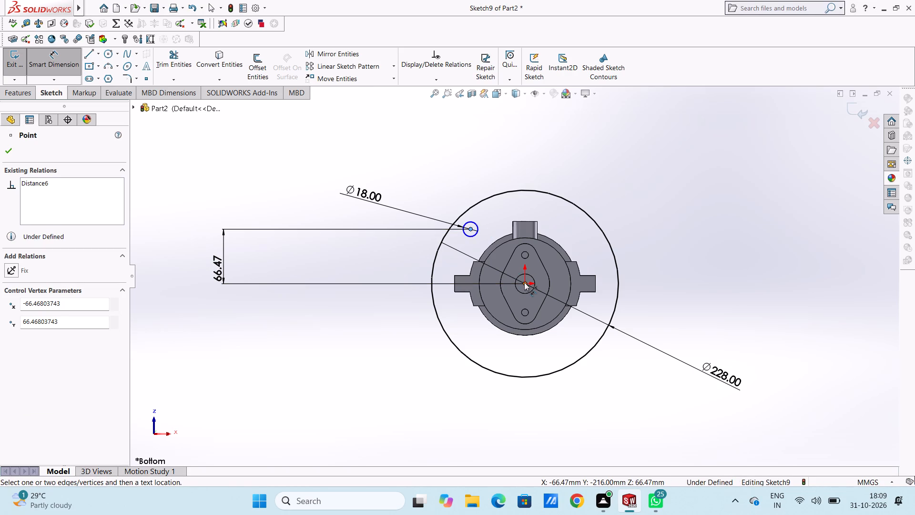
{"action": "left_click", "coordinate": [524, 282]}
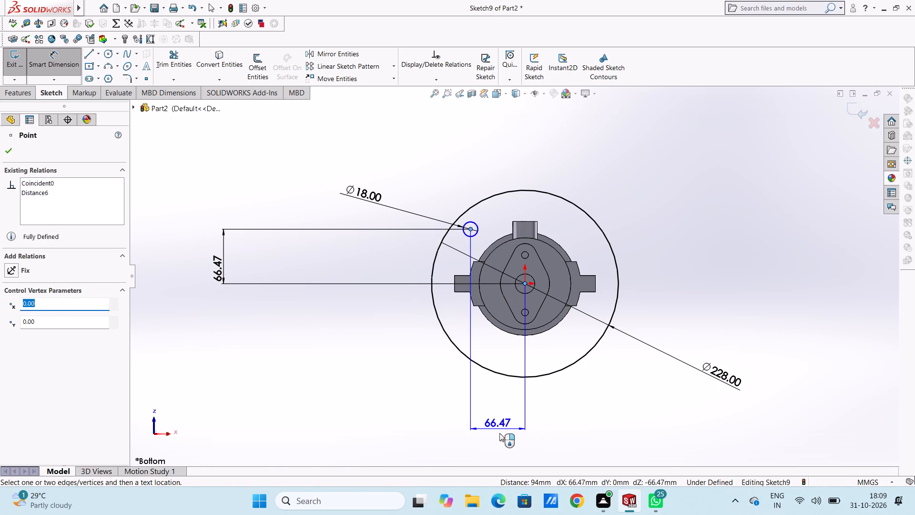
{"action": "left_click", "coordinate": [506, 438]}
{"action": "left_click", "coordinate": [462, 422]}
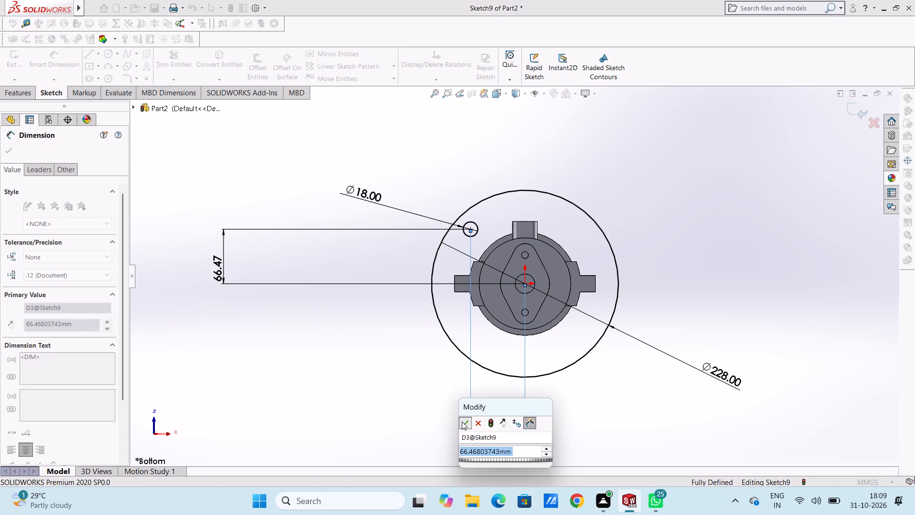
{"action": "left_click", "coordinate": [451, 414]}
{"action": "scroll", "coordinate": [493, 336], "scroll_direction": "up", "scroll_amount": 4}
{"action": "scroll", "coordinate": [520, 278], "scroll_direction": "down", "scroll_amount": 3}
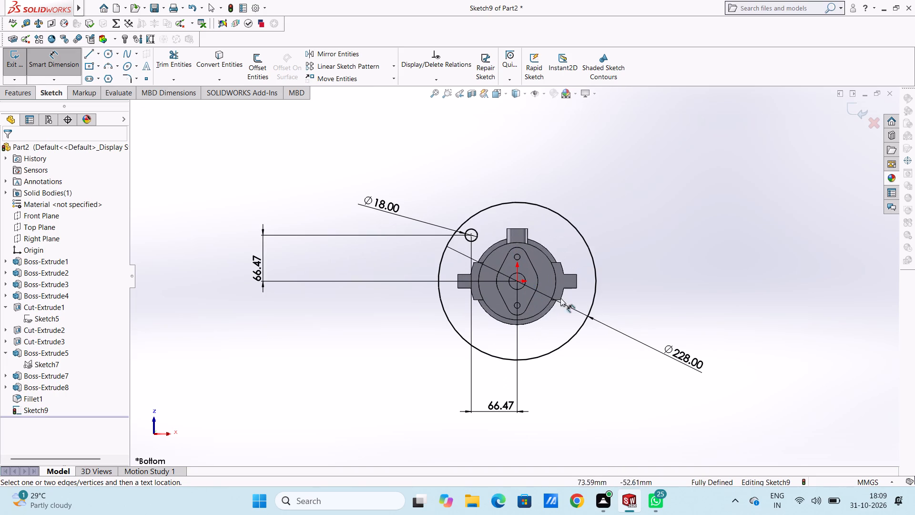
Create a circular sketch pattern of the 18 mm circle about the origin, with 4 equally spaced instances over 360°.
{"action": "left_click", "coordinate": [53, 67]}
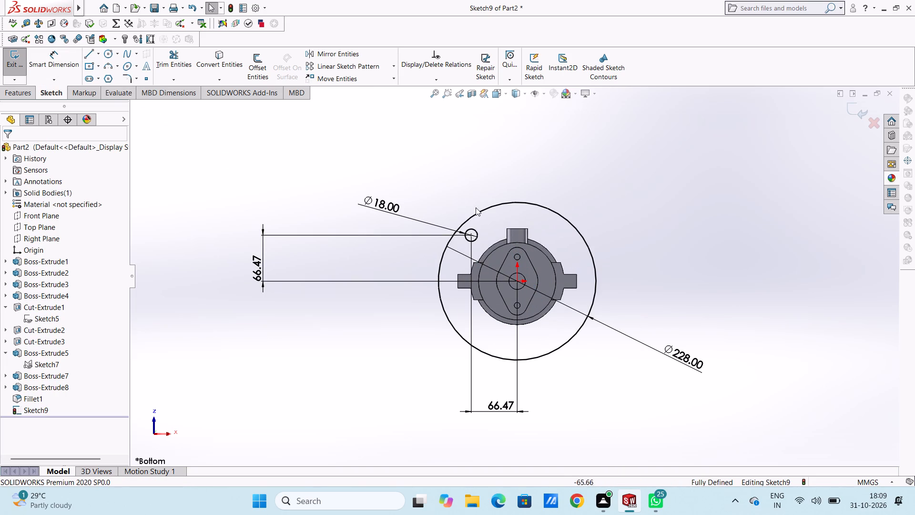
{"action": "left_click", "coordinate": [476, 230]}
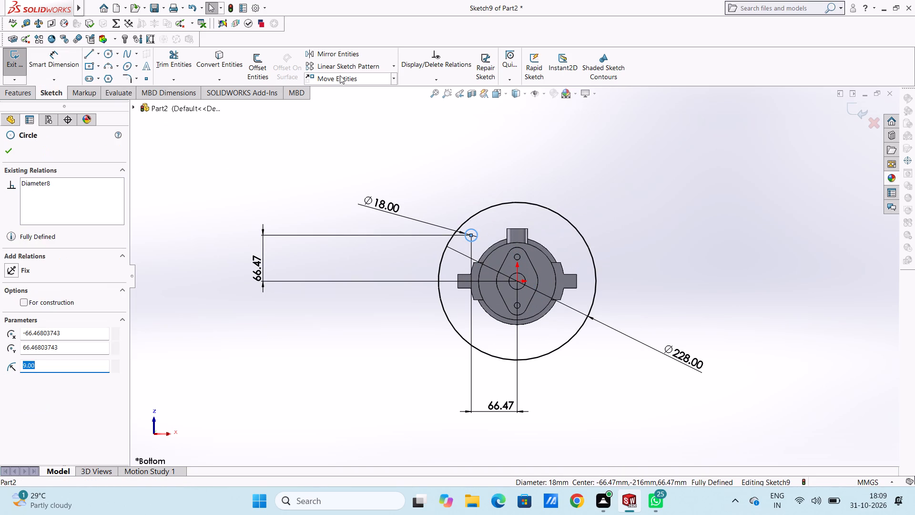
{"action": "left_click", "coordinate": [393, 64]}
{"action": "left_click", "coordinate": [392, 92]}
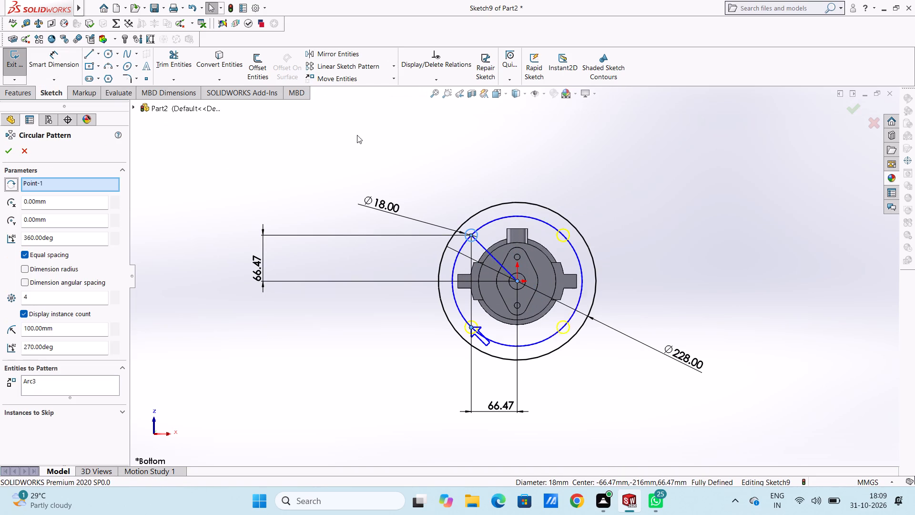
{"action": "left_click", "coordinate": [5, 154]}
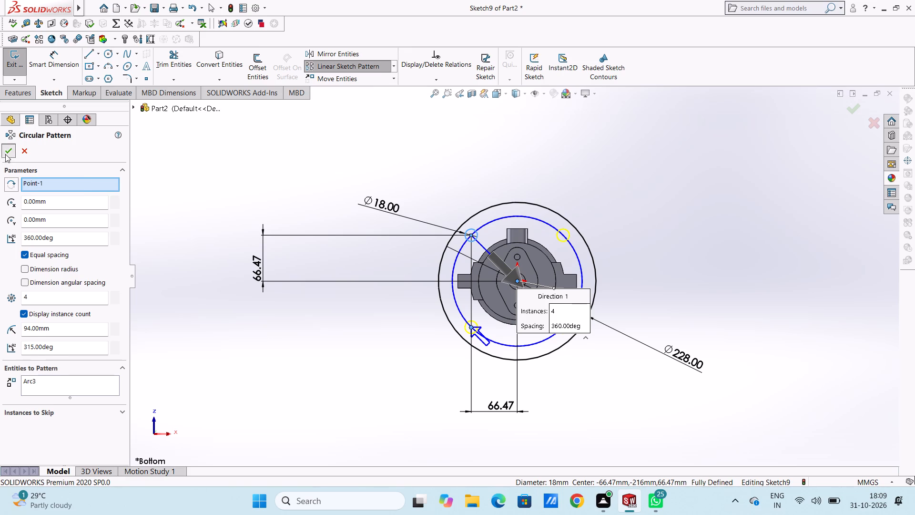
{"action": "left_click", "coordinate": [301, 171]}
Dimension the distance along Z between the origin and the centre of the patterned circle on the +X, +Z side.
{"action": "left_click", "coordinate": [61, 65]}
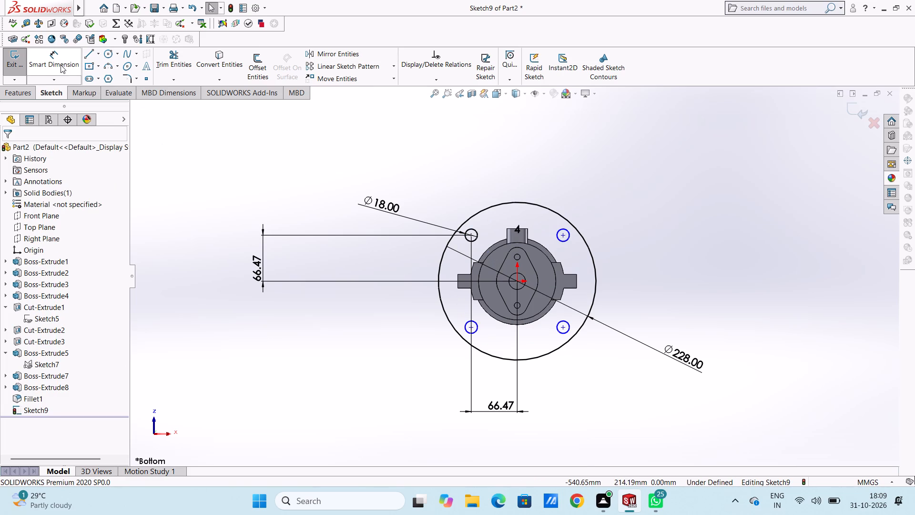
{"action": "left_click", "coordinate": [516, 281]}
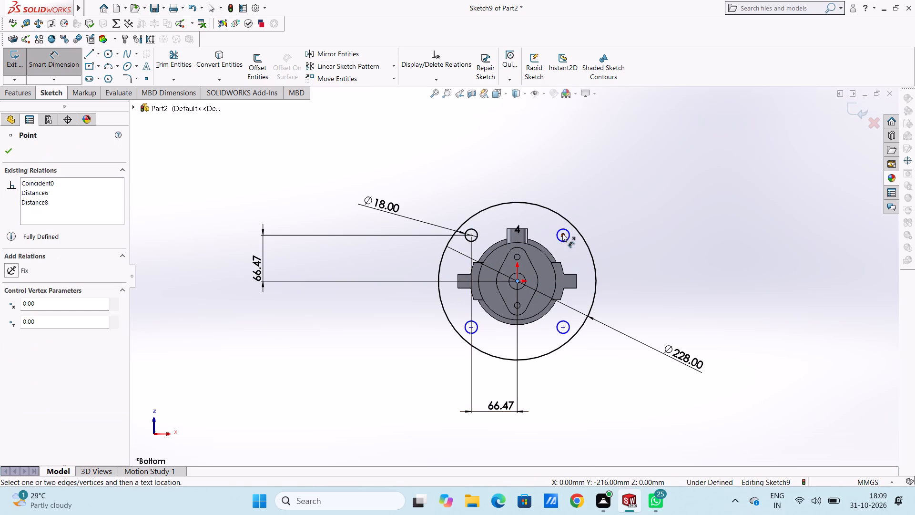
{"action": "left_click", "coordinate": [562, 233]}
{"action": "left_click", "coordinate": [724, 248]}
{"action": "left_click", "coordinate": [679, 237]}
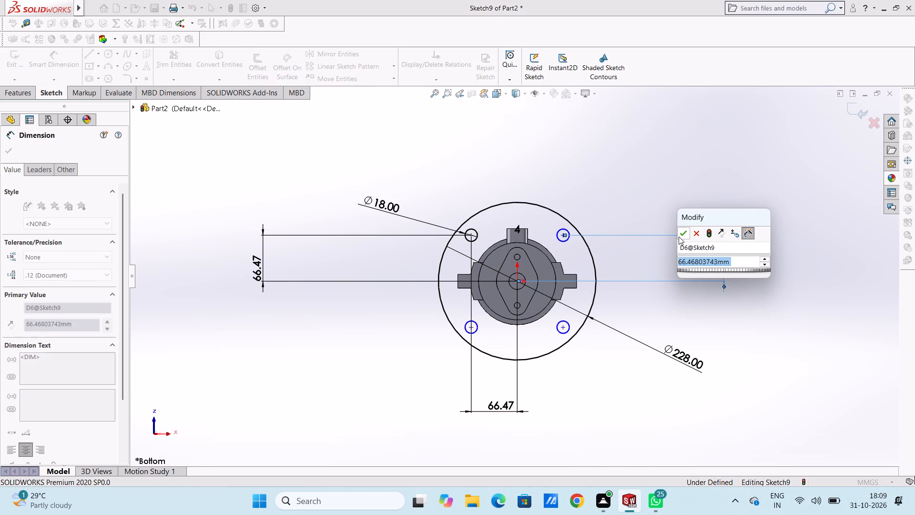
{"action": "left_click", "coordinate": [661, 216]}
Dimension the distance along X between the origin and the centre of the same +X, +Z patterned circle.
{"action": "left_click", "coordinate": [518, 283]}
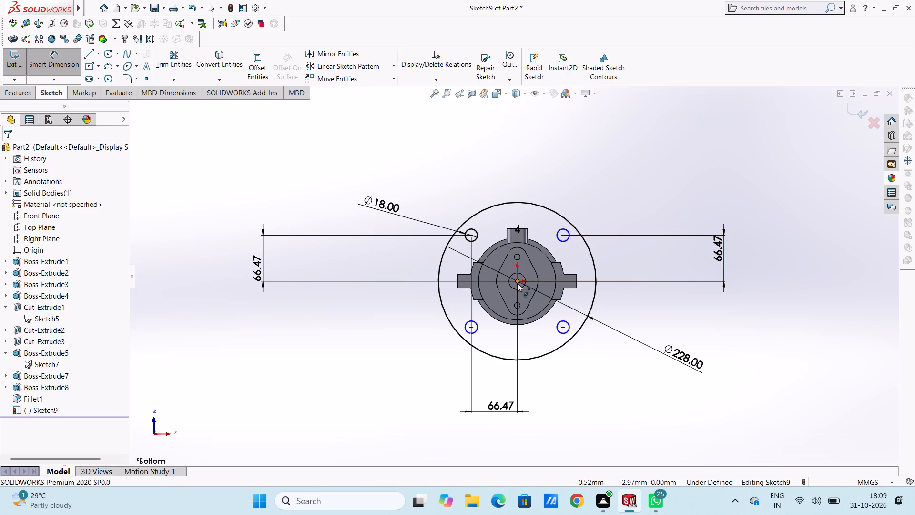
{"action": "left_click", "coordinate": [564, 237]}
{"action": "left_click", "coordinate": [521, 158]}
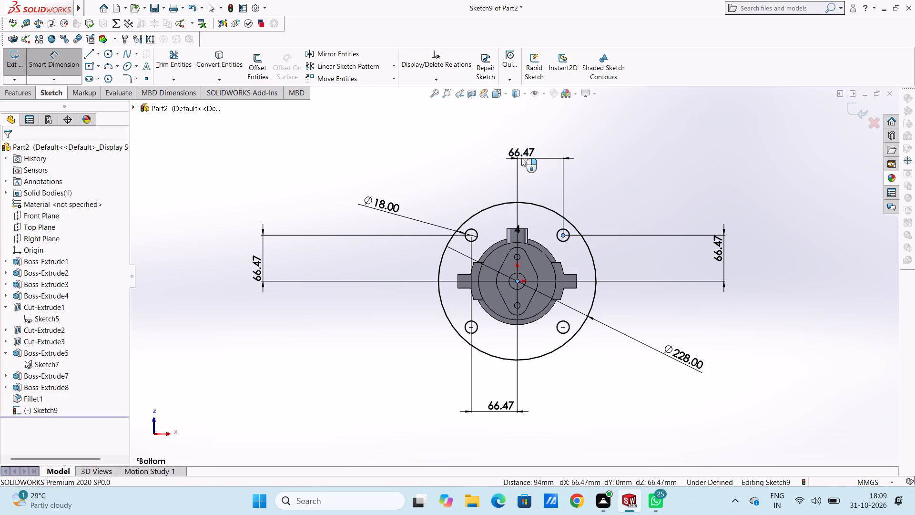
{"action": "left_click", "coordinate": [476, 144]}
{"action": "left_click", "coordinate": [476, 143]}
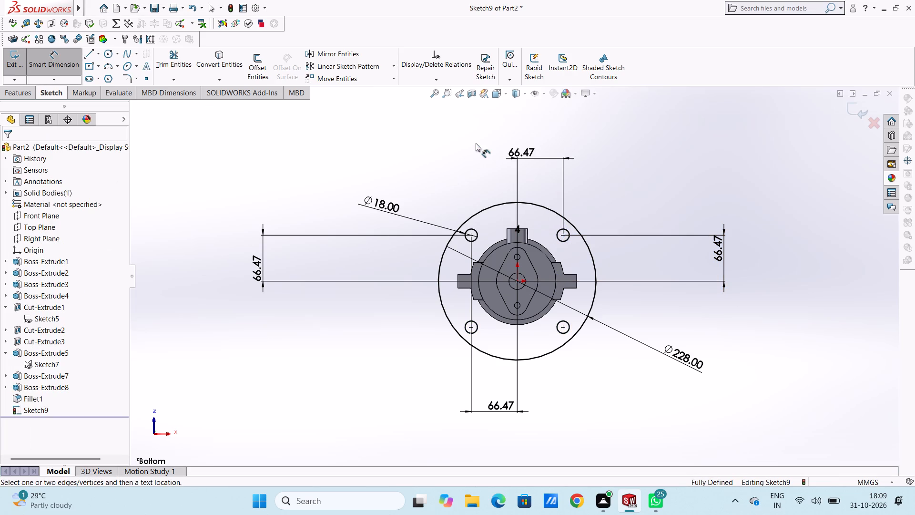
{"action": "middle_click_drag", "start_coordinate": [641, 131], "coordinate": [573, 253]}
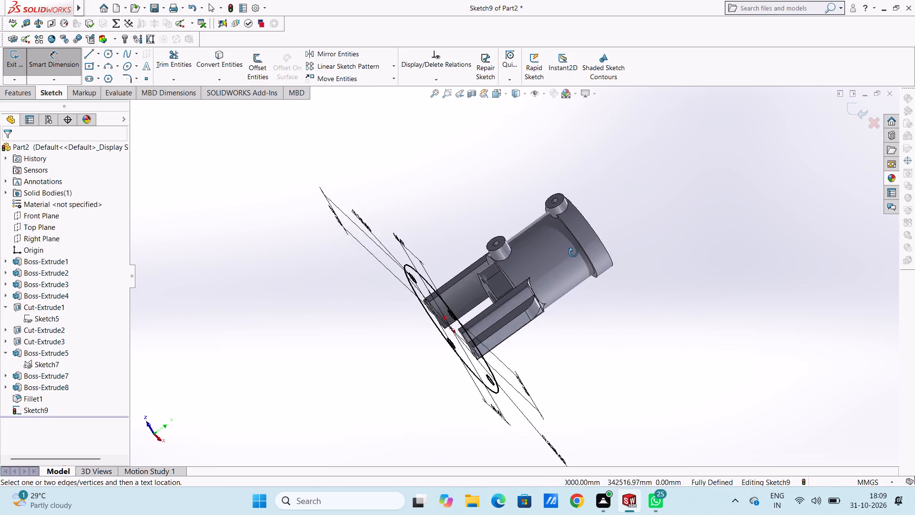
Extrude the 228 mm flange sketch with its four bolt holes 12 mm away from the legs, merged with the body.
{"action": "middle_click_drag", "start_coordinate": [573, 253], "coordinate": [593, 242]}
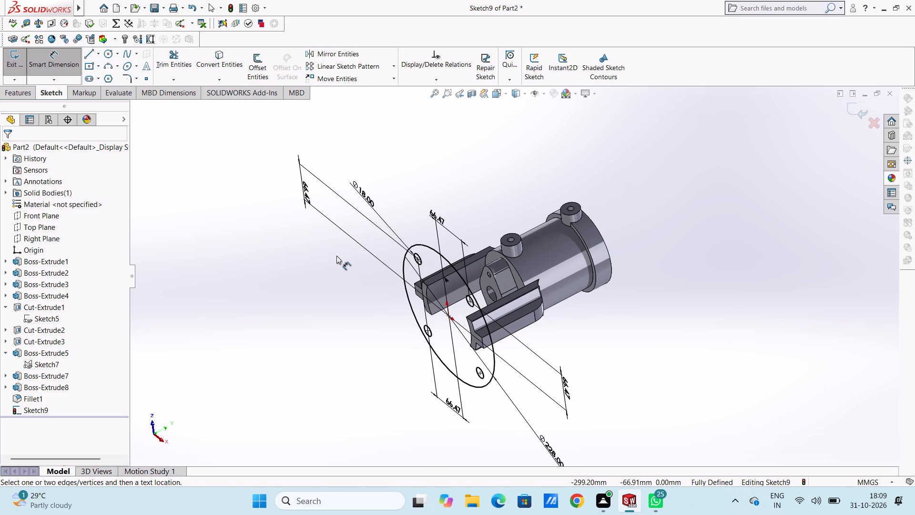
{"action": "left_click", "coordinate": [50, 64]}
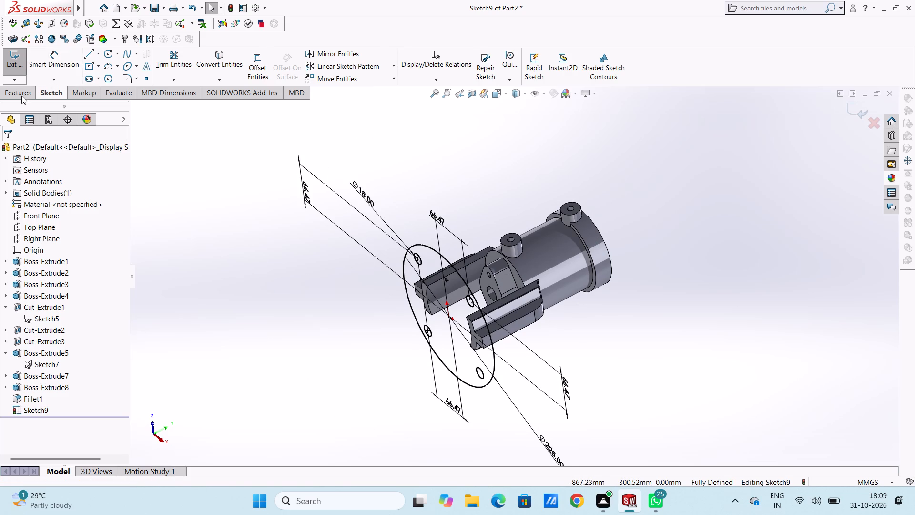
{"action": "left_click", "coordinate": [21, 95]}
{"action": "left_click", "coordinate": [18, 66]}
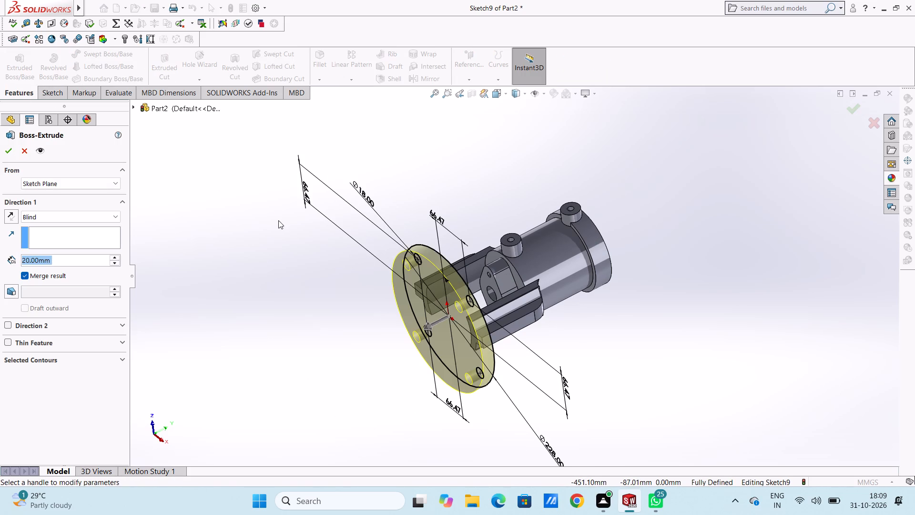
{"action": "type", "text": "12"}
{"action": "key", "text": "Return"}
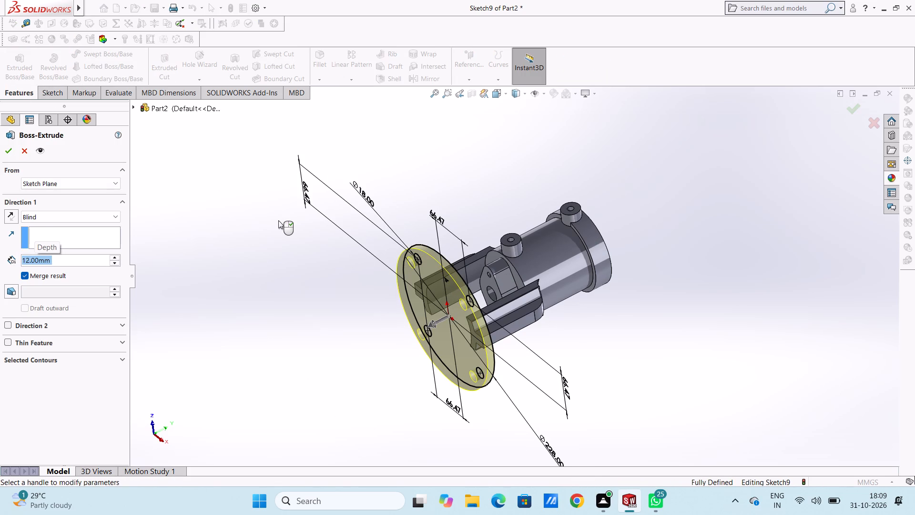
{"action": "left_click", "coordinate": [4, 146]}
{"action": "left_click", "coordinate": [236, 259]}
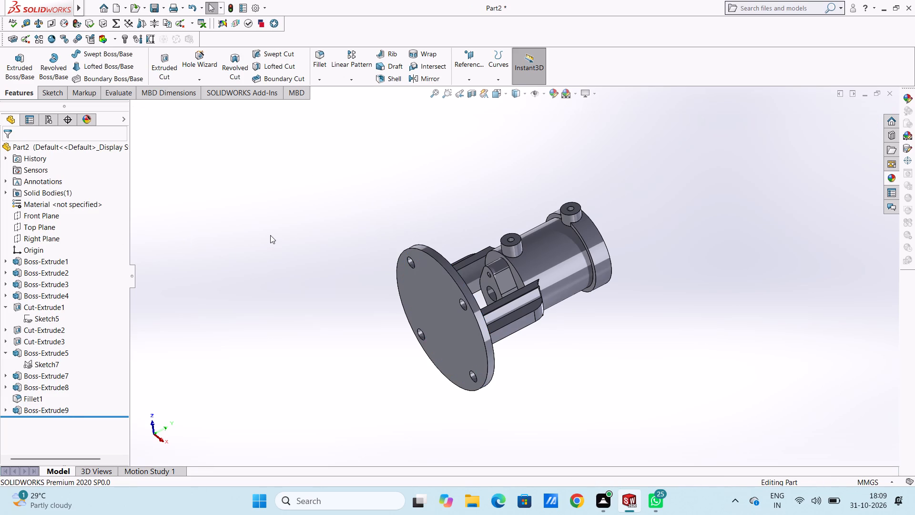
Examine the housing and its base flange from the sides, above and below.
{"action": "scroll", "coordinate": [270, 235], "scroll_direction": "up", "scroll_amount": 2}
{"action": "middle_click_drag", "start_coordinate": [359, 200], "coordinate": [328, 378]}
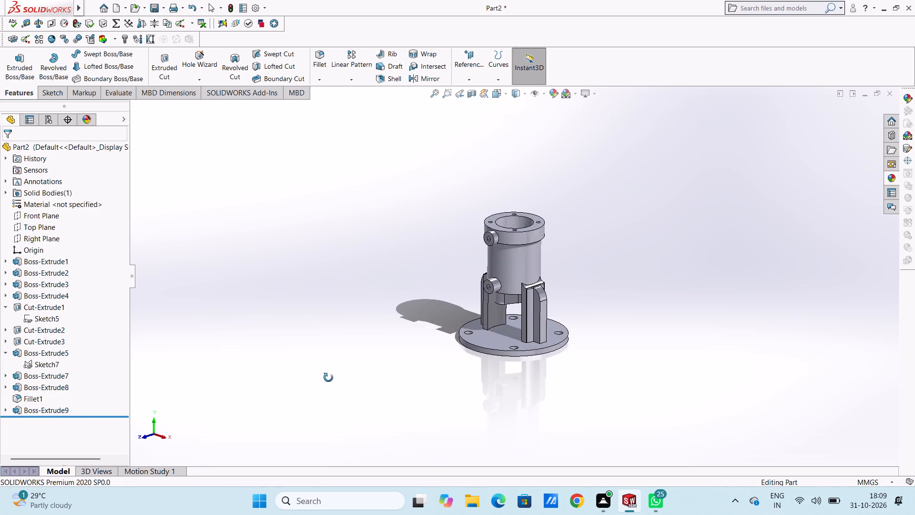
{"action": "middle_click_drag", "start_coordinate": [328, 378], "coordinate": [358, 349]}
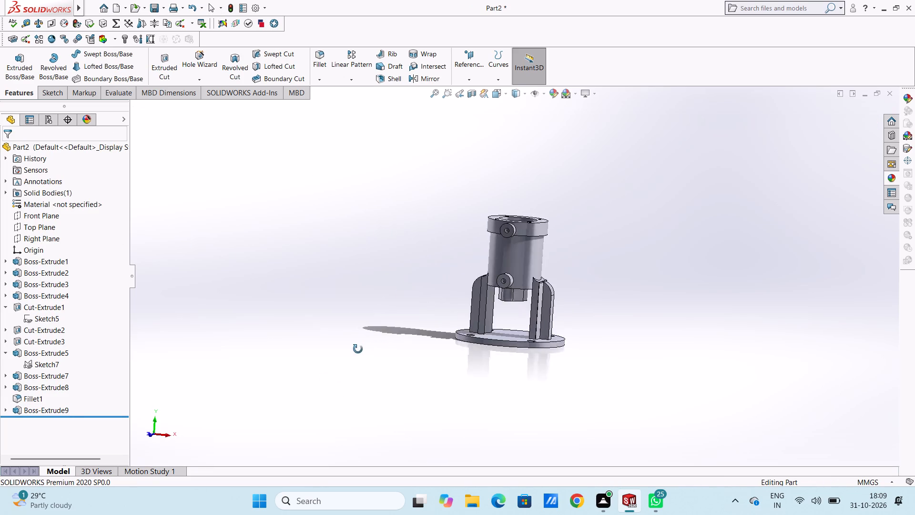
{"action": "middle_click_drag", "start_coordinate": [358, 349], "coordinate": [367, 360]}
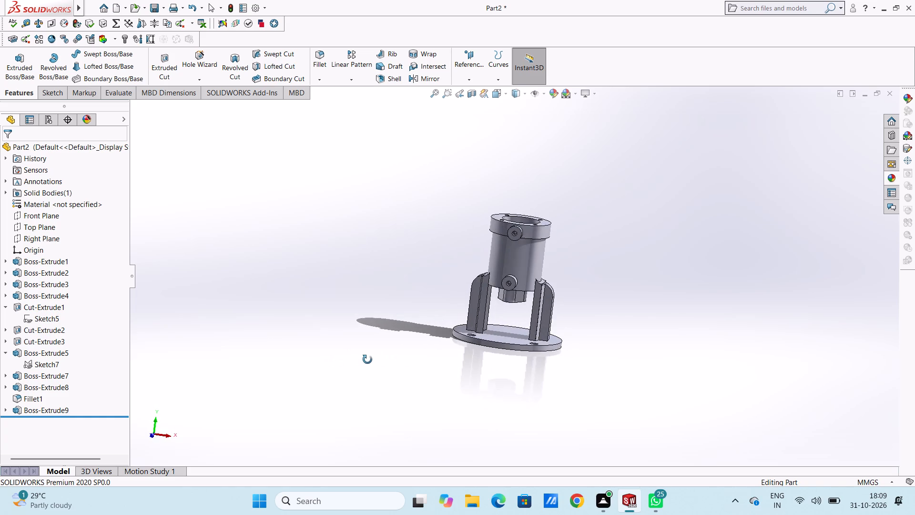
{"action": "middle_click_drag", "start_coordinate": [367, 360], "coordinate": [347, 363]}
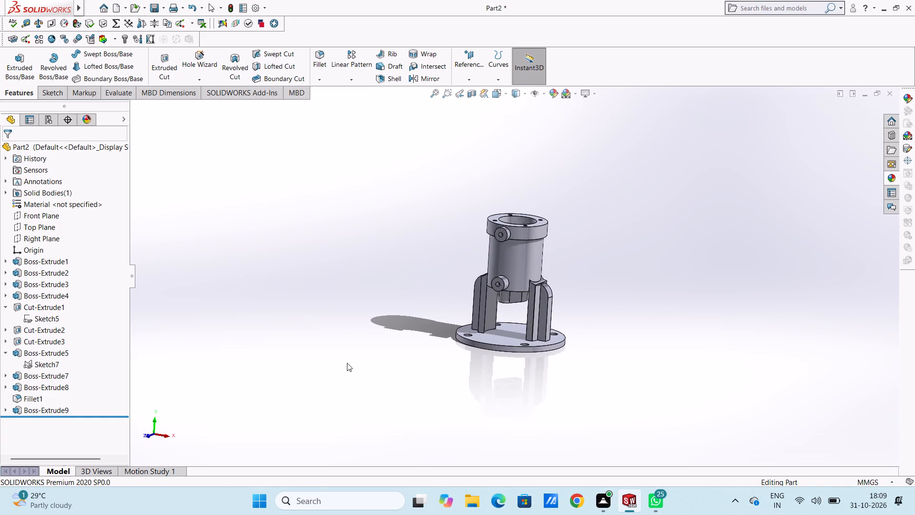
{"action": "middle_click_drag", "start_coordinate": [340, 350], "coordinate": [344, 256]}
{"action": "middle_click_drag", "start_coordinate": [369, 321], "coordinate": [372, 312]}
{"action": "scroll", "coordinate": [576, 328], "scroll_direction": "down", "scroll_amount": 4}
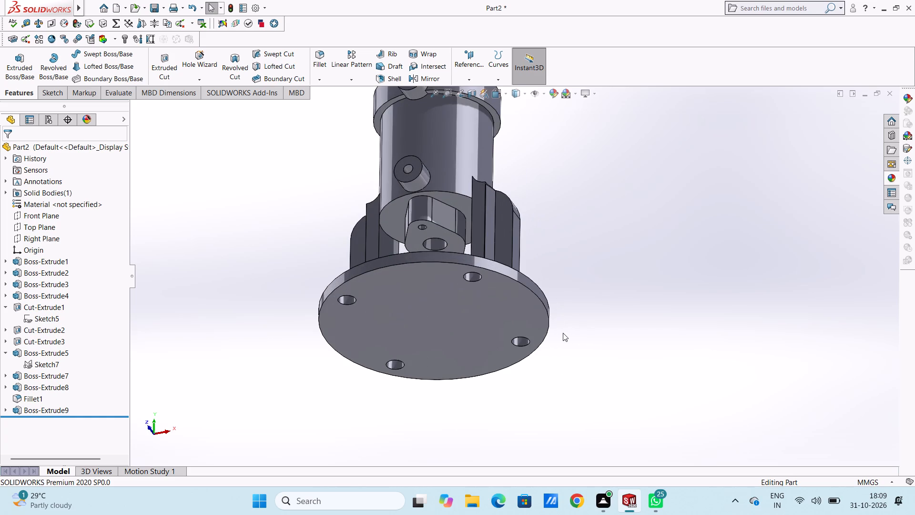
{"action": "scroll", "coordinate": [479, 257], "scroll_direction": "up", "scroll_amount": 3}
{"action": "scroll", "coordinate": [476, 246], "scroll_direction": "down", "scroll_amount": 3}
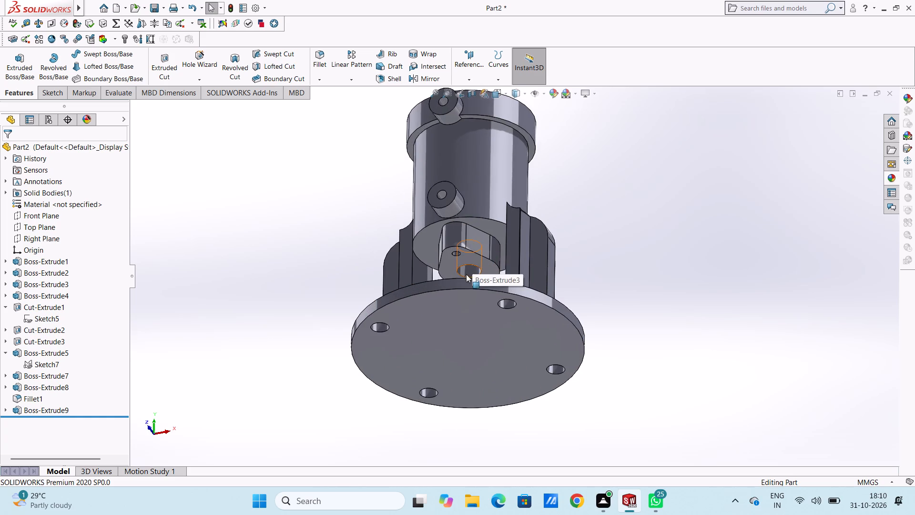
On the bottom face of the small boss under the cylinder, sketch a circle of about 15.8 mm radius concentric with the central hole.
{"action": "middle_click_drag", "start_coordinate": [466, 274], "coordinate": [466, 304]}
{"action": "scroll", "coordinate": [482, 281], "scroll_direction": "down", "scroll_amount": 4}
{"action": "left_click", "coordinate": [490, 258]}
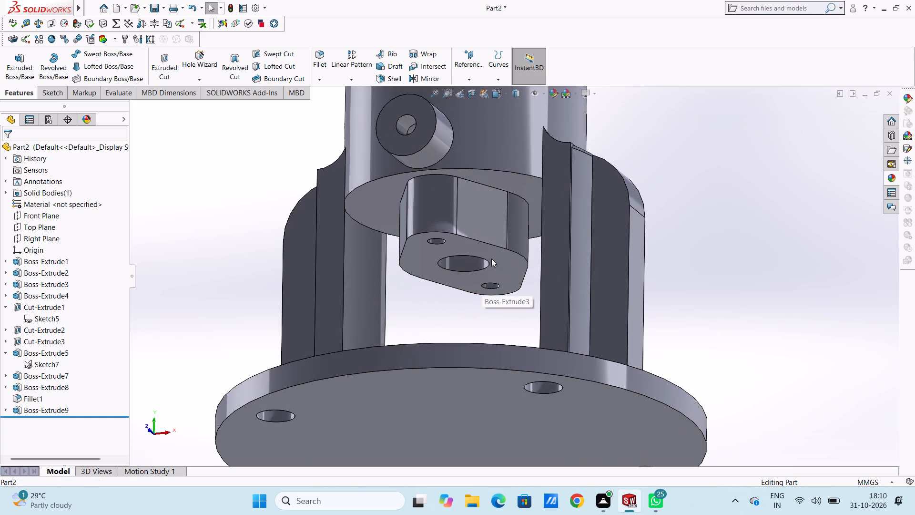
{"action": "left_click", "coordinate": [533, 231]}
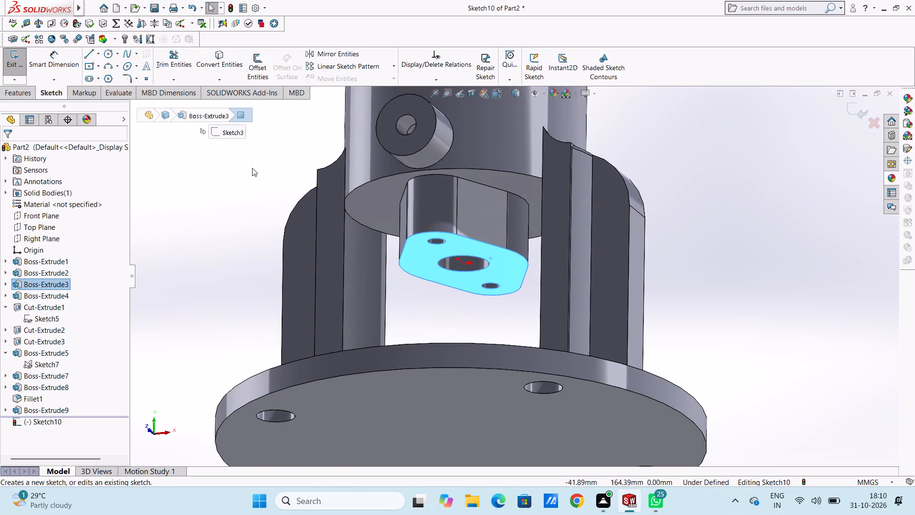
{"action": "left_click", "coordinate": [252, 168]}
{"action": "left_click", "coordinate": [111, 53]}
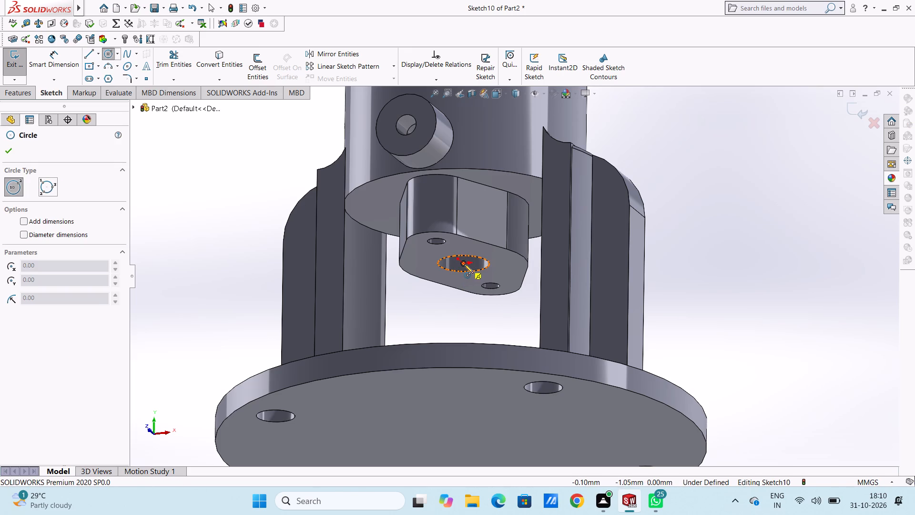
{"action": "left_click", "coordinate": [464, 264]}
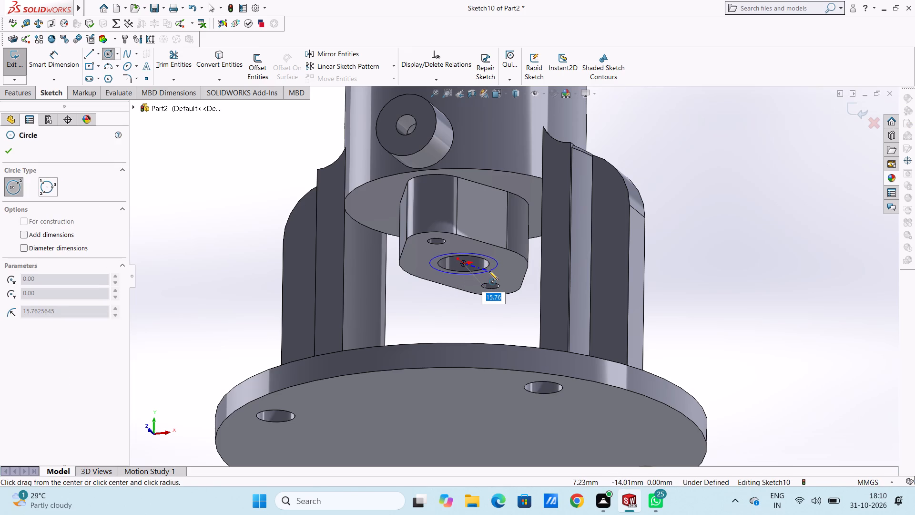
{"action": "key", "text": "Return"}
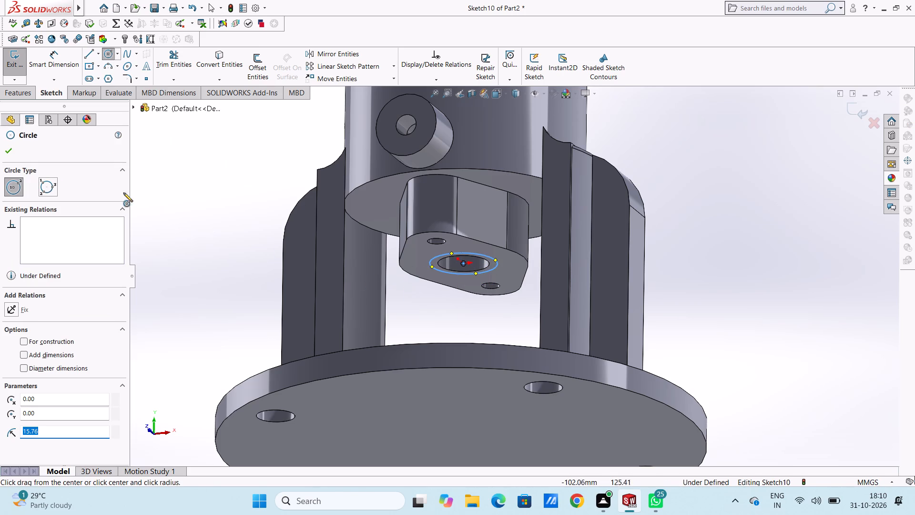
{"action": "left_click", "coordinate": [12, 154]}
{"action": "left_click", "coordinate": [164, 181]}
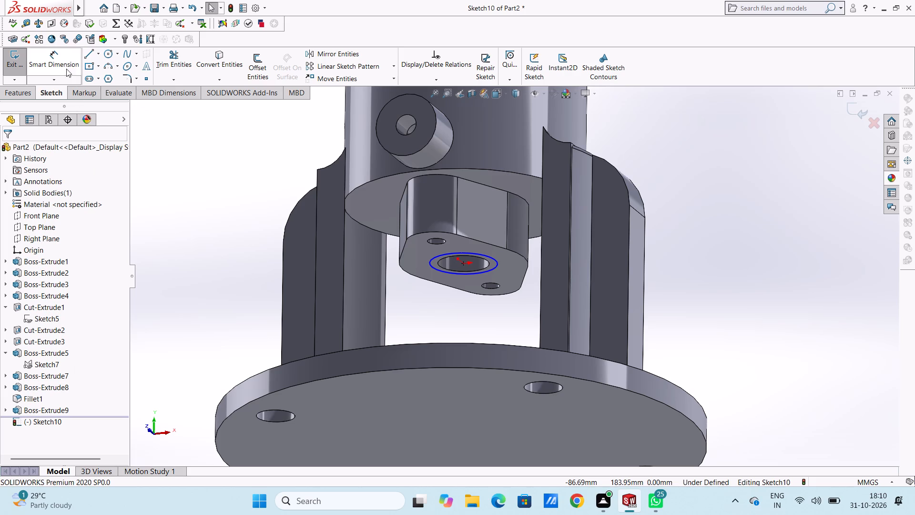
Dimension the new circle around the central hole to a diameter of 36 mm.
{"action": "left_click", "coordinate": [61, 61]}
{"action": "left_click", "coordinate": [493, 258]}
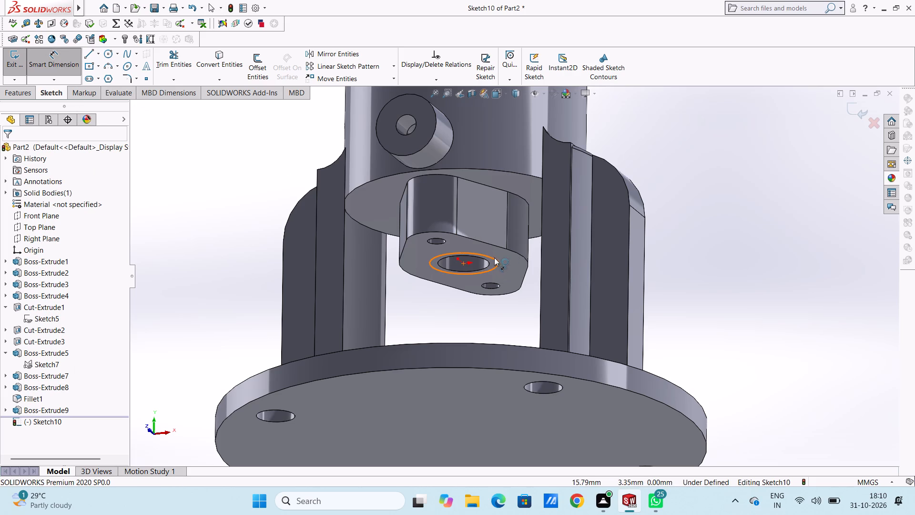
{"action": "left_click", "coordinate": [684, 160]}
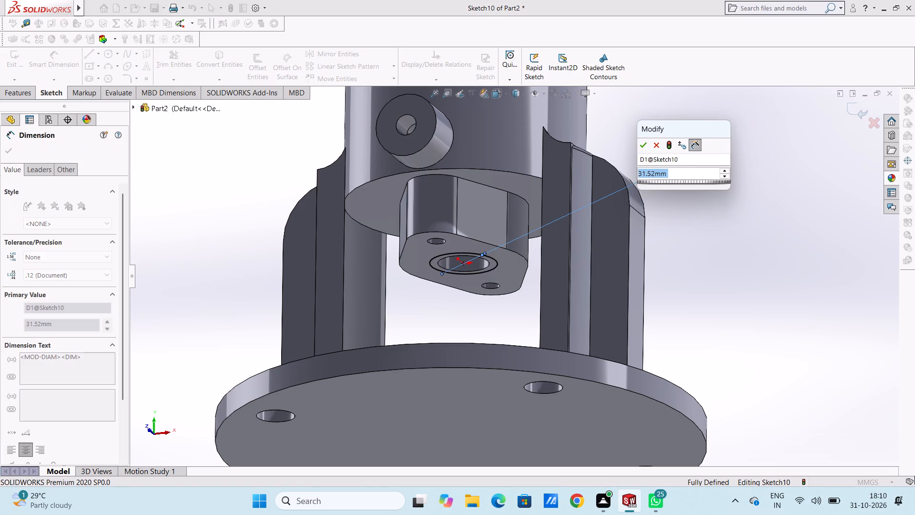
{"action": "type", "text": "36"}
{"action": "key", "text": "Return"}
{"action": "left_click", "coordinate": [703, 193]}
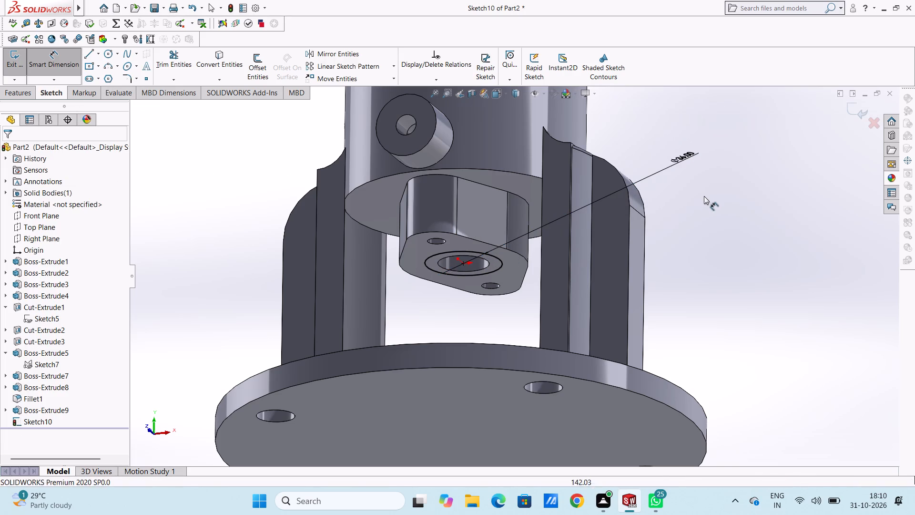
Cut-extrude the 36 mm circle to a blind depth of 3 mm into the small boss.
{"action": "scroll", "coordinate": [368, 260], "scroll_direction": "up", "scroll_amount": 3}
{"action": "middle_click_drag", "start_coordinate": [336, 217], "coordinate": [328, 254]}
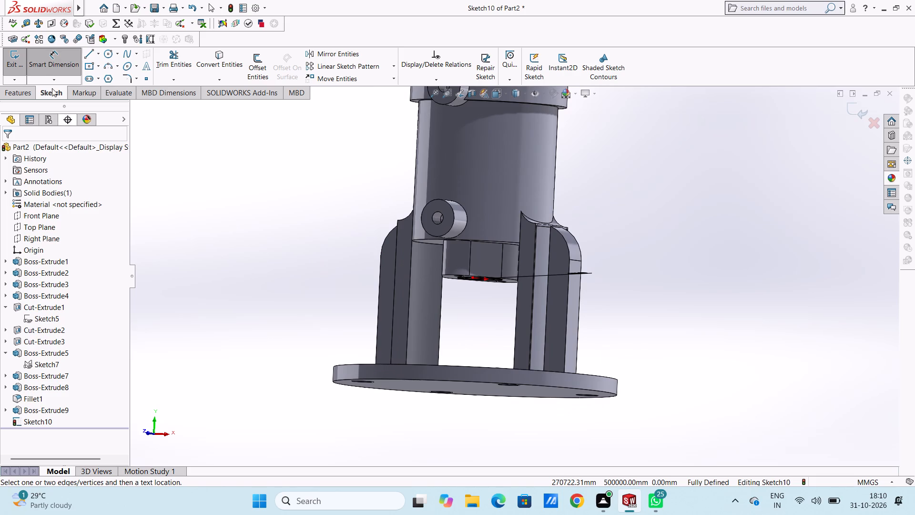
{"action": "left_click", "coordinate": [54, 59]}
{"action": "left_click", "coordinate": [25, 94]}
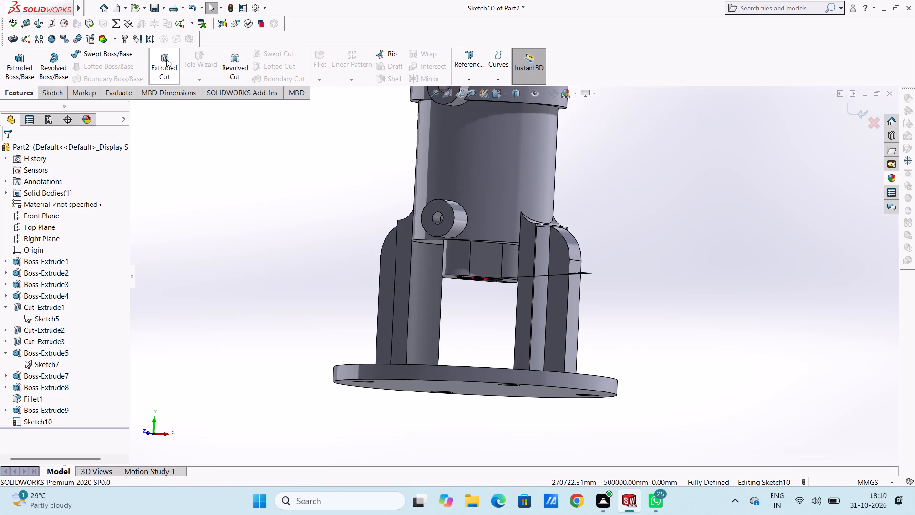
{"action": "left_click", "coordinate": [159, 58]}
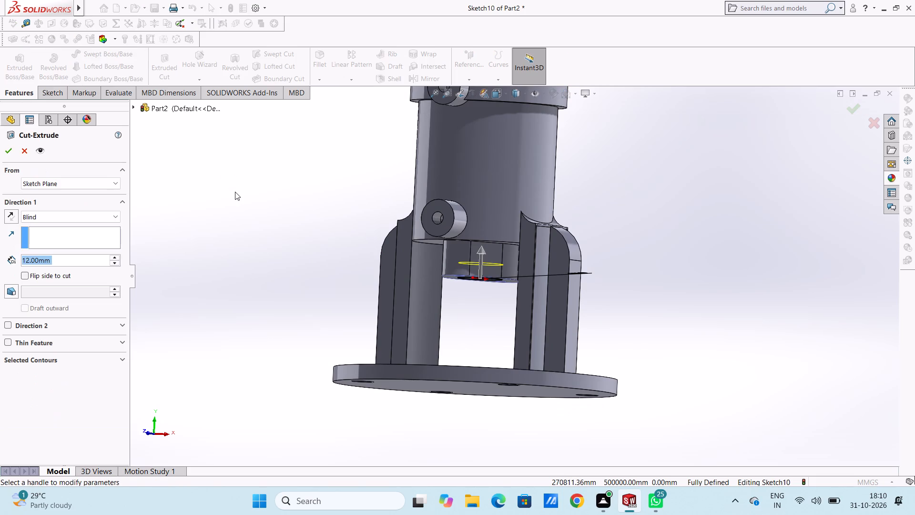
{"action": "key", "text": "3"}
{"action": "key", "text": "Return"}
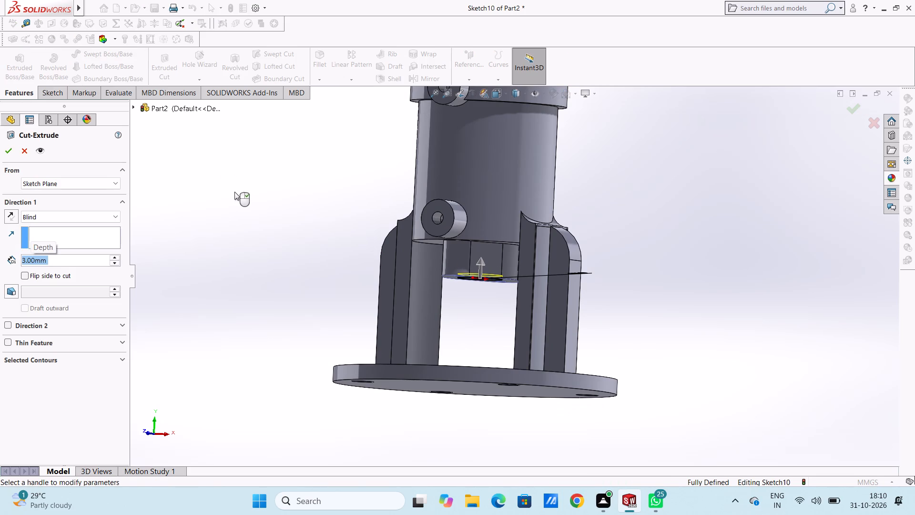
{"action": "left_click", "coordinate": [8, 153]}
{"action": "left_click", "coordinate": [326, 205]}
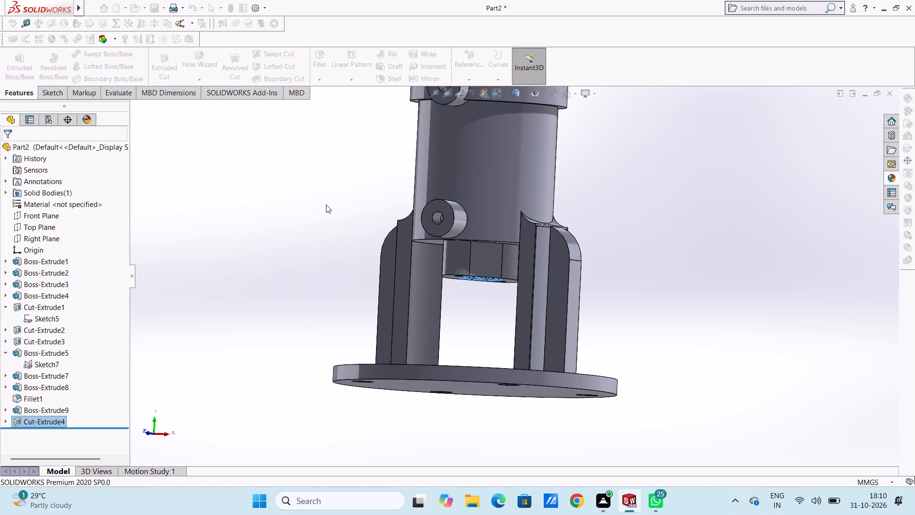
Examine the counterbored boss and the whole housing from the sides, above and below.
{"action": "middle_click_drag", "start_coordinate": [304, 286], "coordinate": [307, 245]}
{"action": "middle_click_drag", "start_coordinate": [303, 289], "coordinate": [293, 338]}
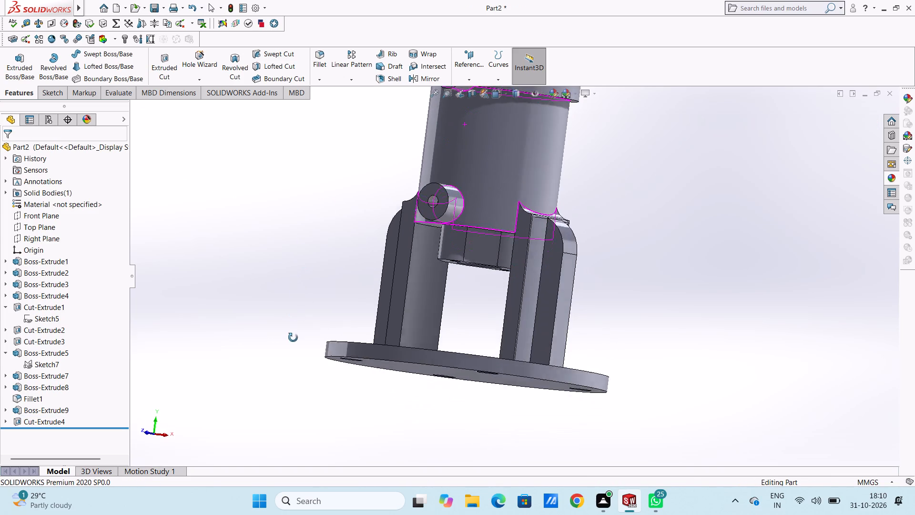
{"action": "middle_click_drag", "start_coordinate": [293, 338], "coordinate": [293, 339]}
{"action": "scroll", "coordinate": [308, 250], "scroll_direction": "up", "scroll_amount": 4}
{"action": "middle_click_drag", "start_coordinate": [307, 250], "coordinate": [323, 302]}
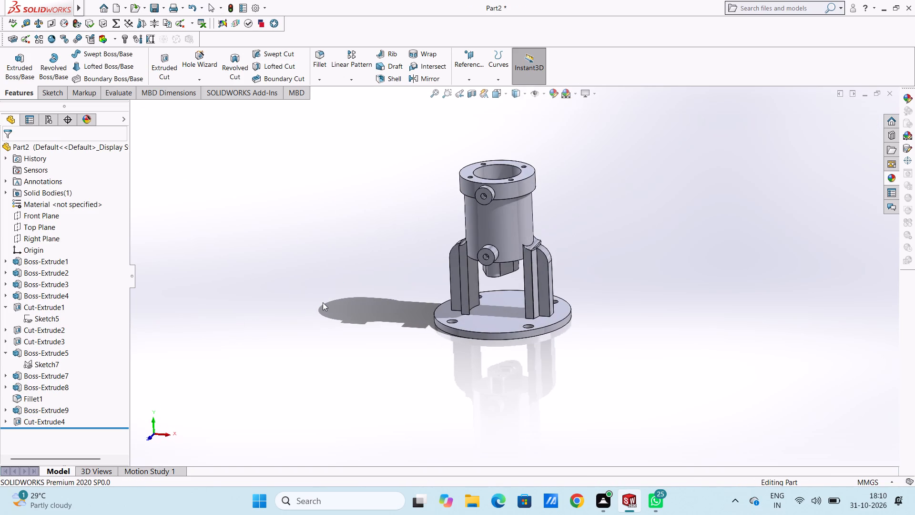
{"action": "middle_click_drag", "start_coordinate": [343, 320], "coordinate": [435, 317]}
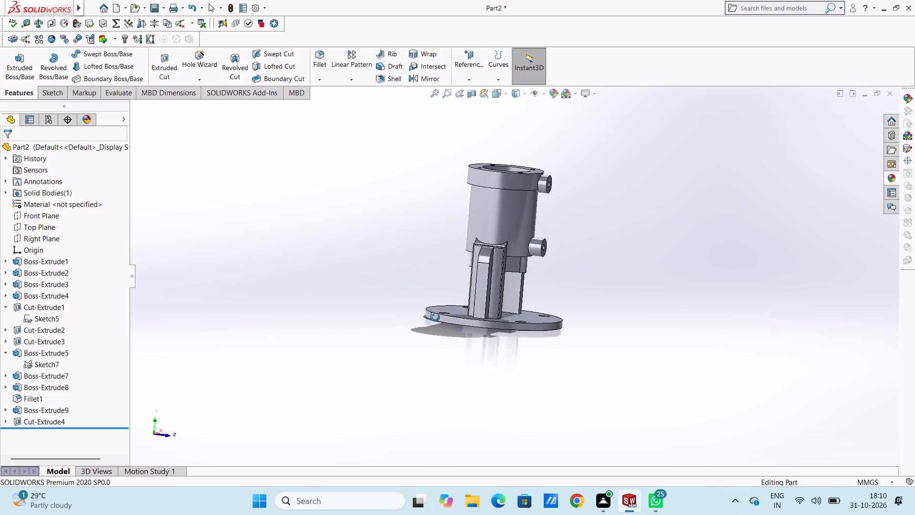
{"action": "middle_click_drag", "start_coordinate": [435, 317], "coordinate": [359, 280]}
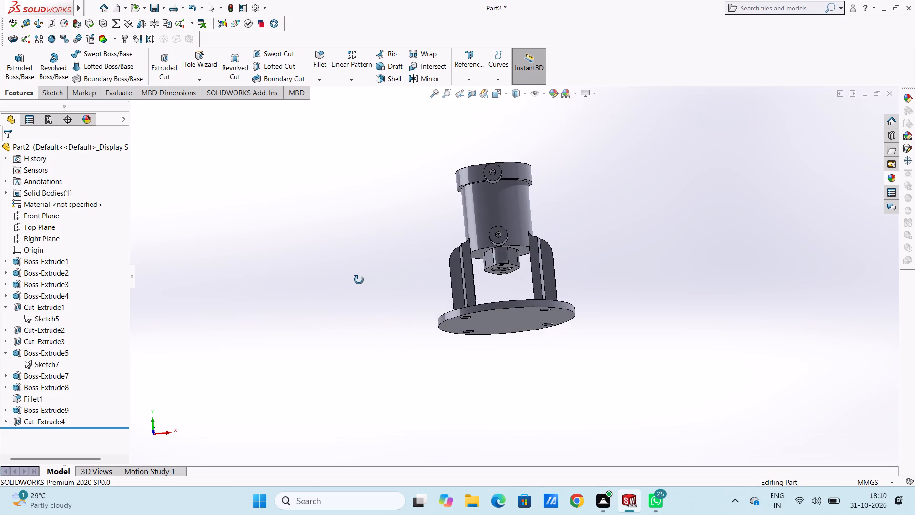
{"action": "middle_click_drag", "start_coordinate": [359, 280], "coordinate": [356, 280]}
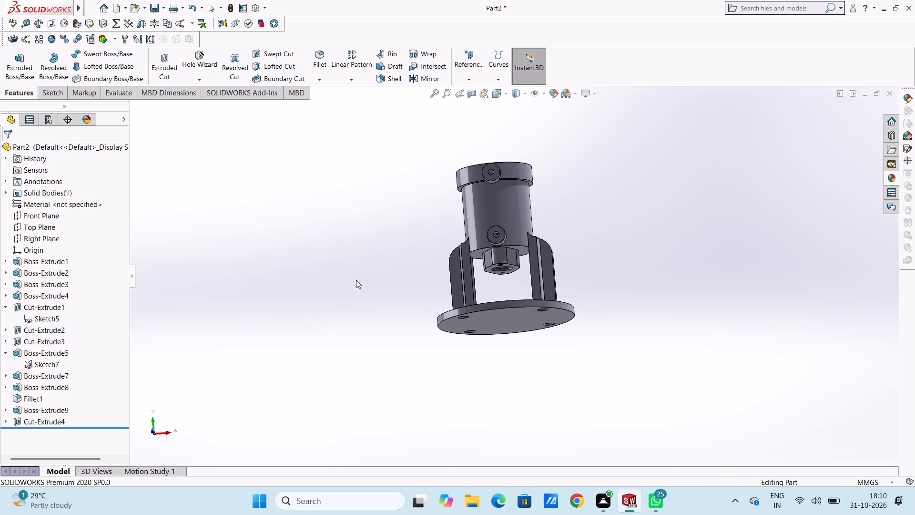
Start a sketch on the underside of the base flange and draw a circle of 50 mm radius centred on the origin.
{"action": "key", "text": "ctrl+6"}
{"action": "left_click", "coordinate": [467, 291]}
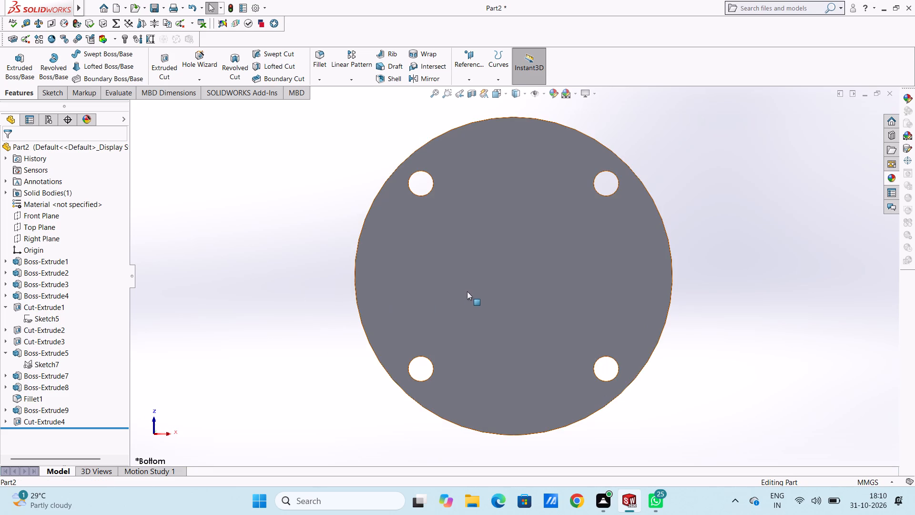
{"action": "left_click", "coordinate": [509, 262]}
{"action": "left_click", "coordinate": [329, 242]}
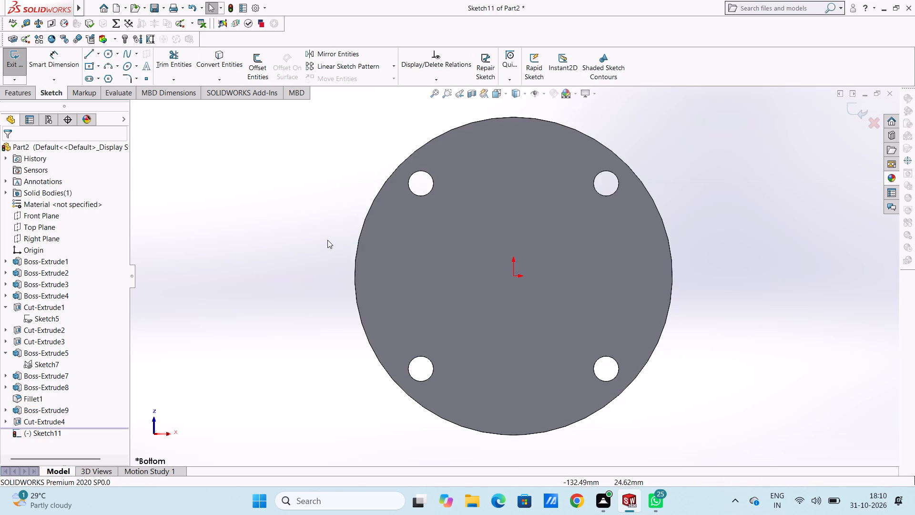
{"action": "scroll", "coordinate": [327, 240], "scroll_direction": "up", "scroll_amount": 4}
{"action": "left_click", "coordinate": [106, 57]}
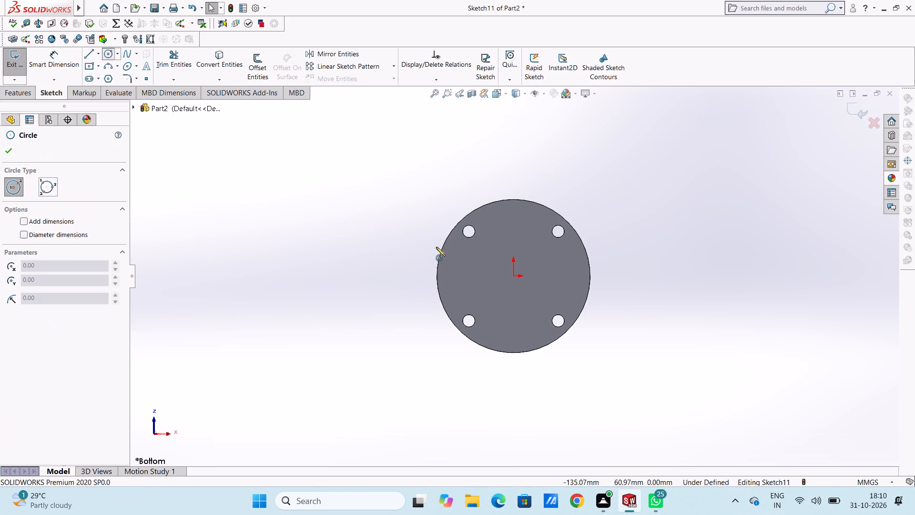
{"action": "left_click", "coordinate": [515, 275]}
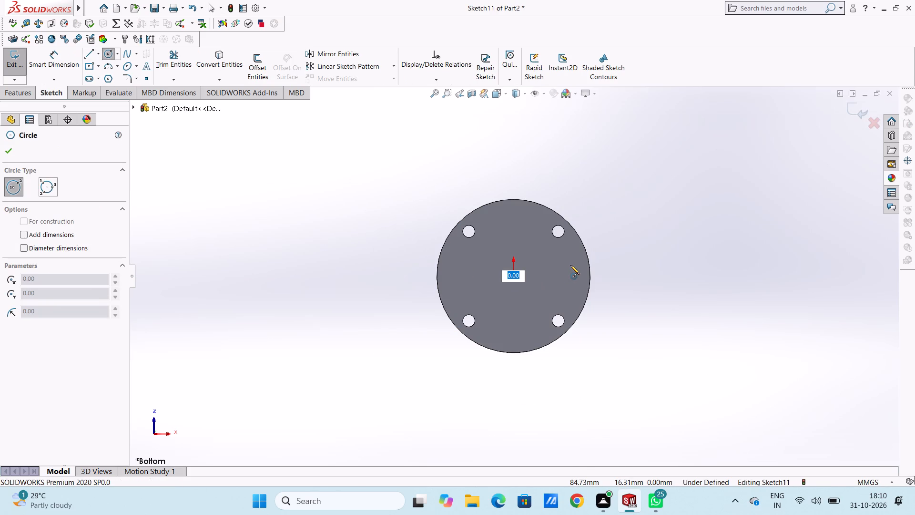
{"action": "type", "text": "50"}
{"action": "key", "text": "Return"}
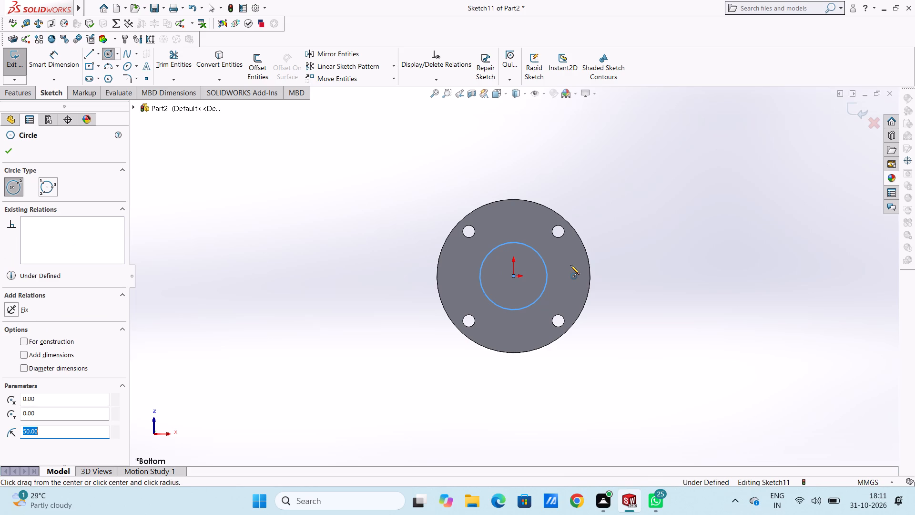
Dimension the circle on the base flange's underside to a diameter of 120 mm.
{"action": "left_click", "coordinate": [7, 150]}
{"action": "left_click", "coordinate": [224, 228]}
{"action": "left_click", "coordinate": [61, 61]}
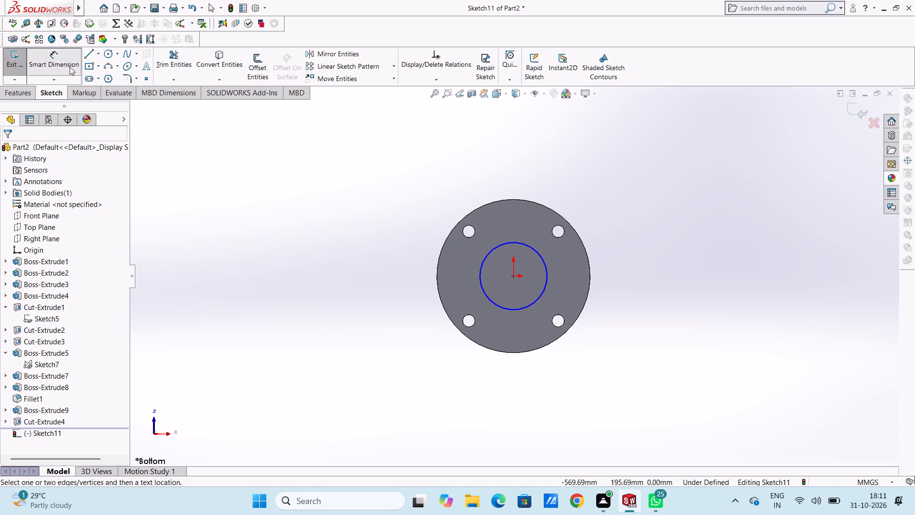
{"action": "left_click", "coordinate": [488, 257]}
{"action": "left_click", "coordinate": [338, 180]}
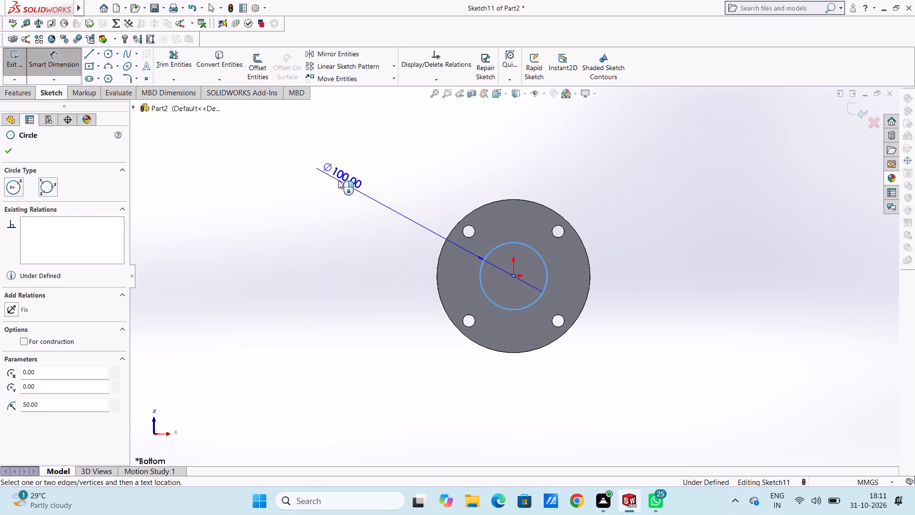
{"action": "type", "text": "120"}
{"action": "key", "text": "Return"}
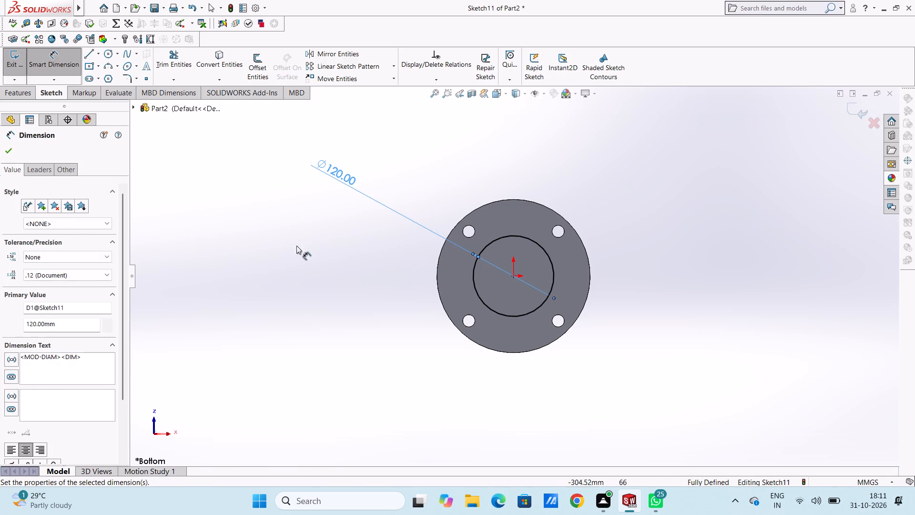
{"action": "left_click", "coordinate": [286, 260]}
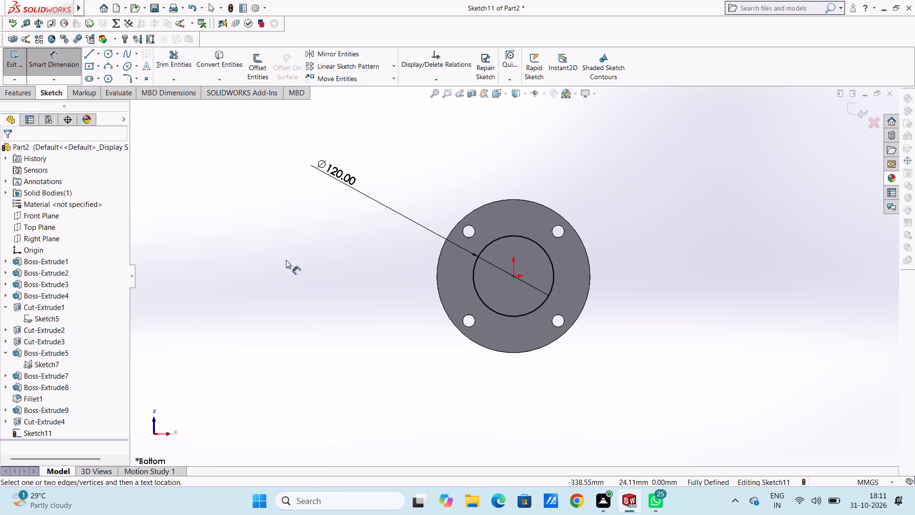
Set the underside circle's diameter to 130 mm.
{"action": "double_click", "coordinate": [335, 174]}
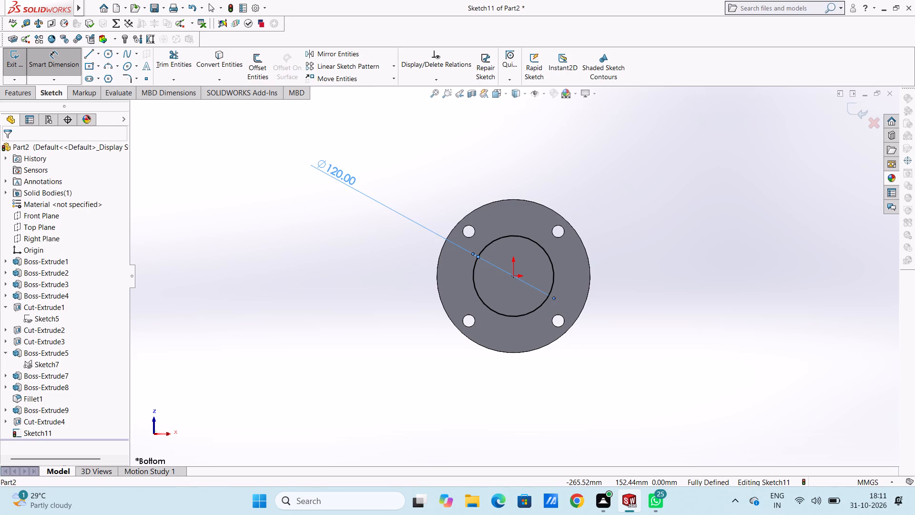
{"action": "type", "text": "130"}
{"action": "key", "text": "Return"}
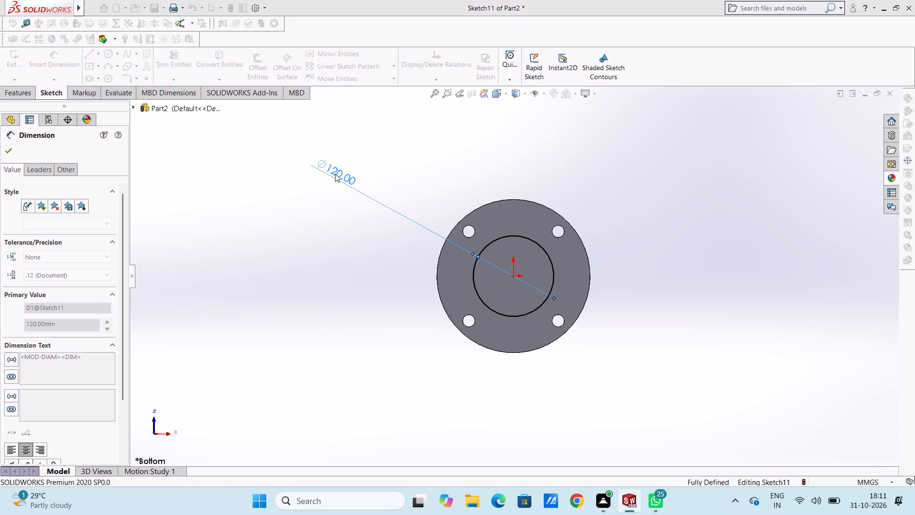
{"action": "left_click", "coordinate": [336, 215]}
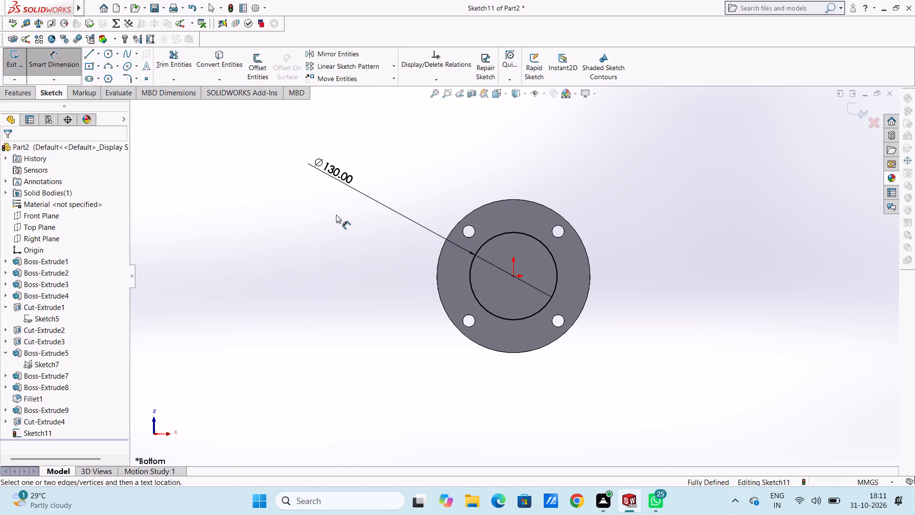
{"action": "left_click", "coordinate": [63, 52]}
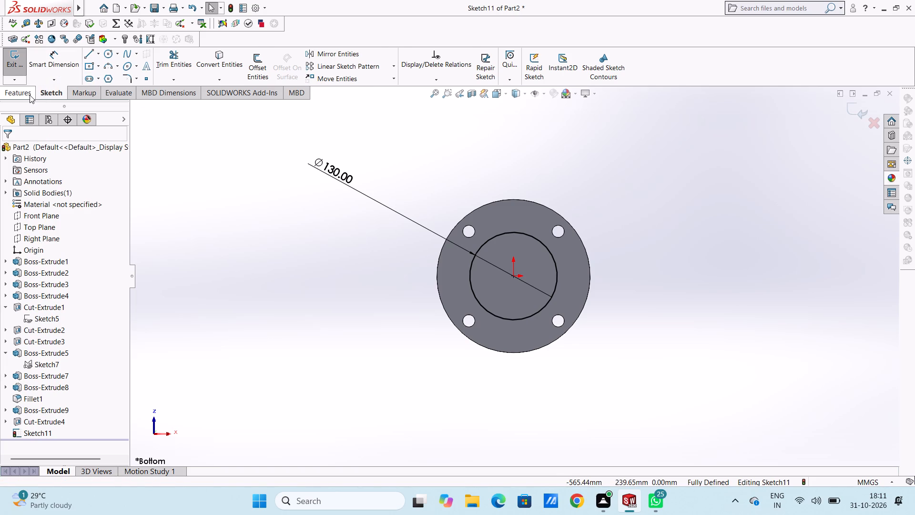
Boss-extrude the 130 mm circle to a blind depth of 5 mm outward from the flange's underside, merged with the body.
{"action": "left_click", "coordinate": [30, 95]}
{"action": "left_click", "coordinate": [24, 62]}
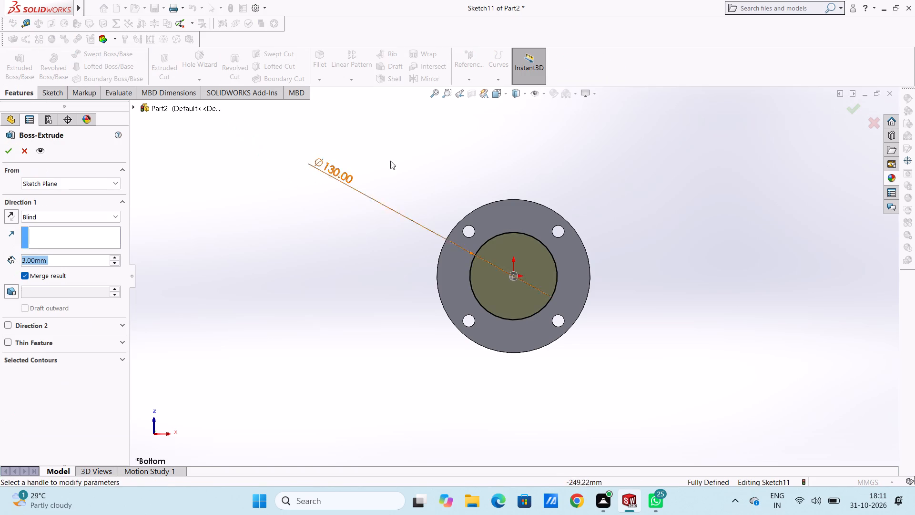
{"action": "middle_click_drag", "start_coordinate": [413, 156], "coordinate": [363, 292]}
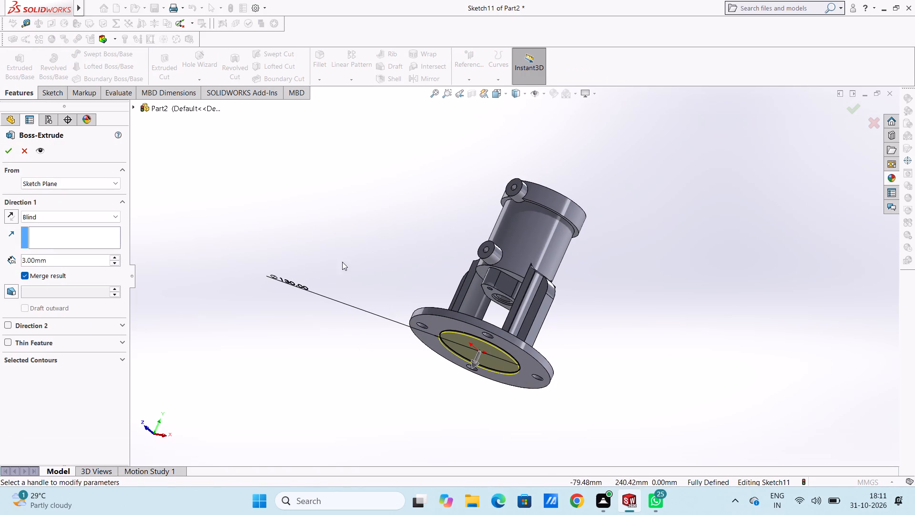
{"action": "double_click", "coordinate": [95, 259]}
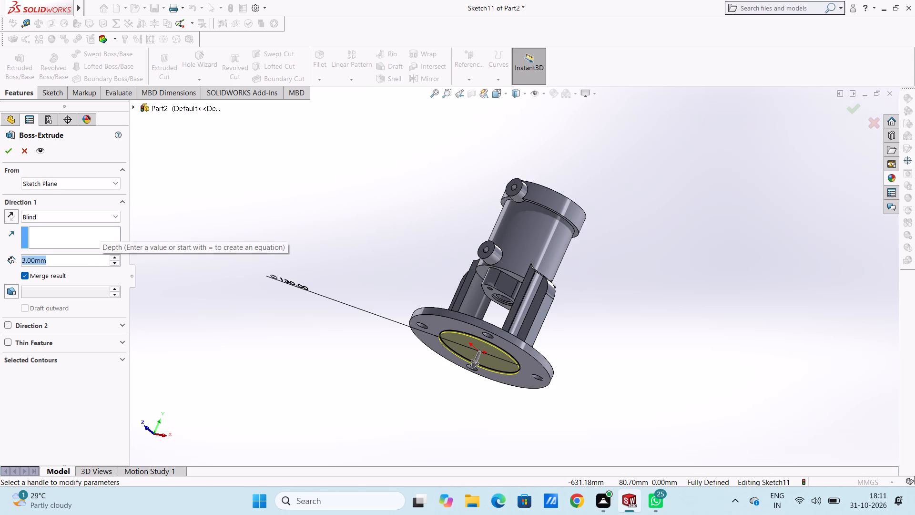
{"action": "key", "text": "5"}
{"action": "key", "text": "Return"}
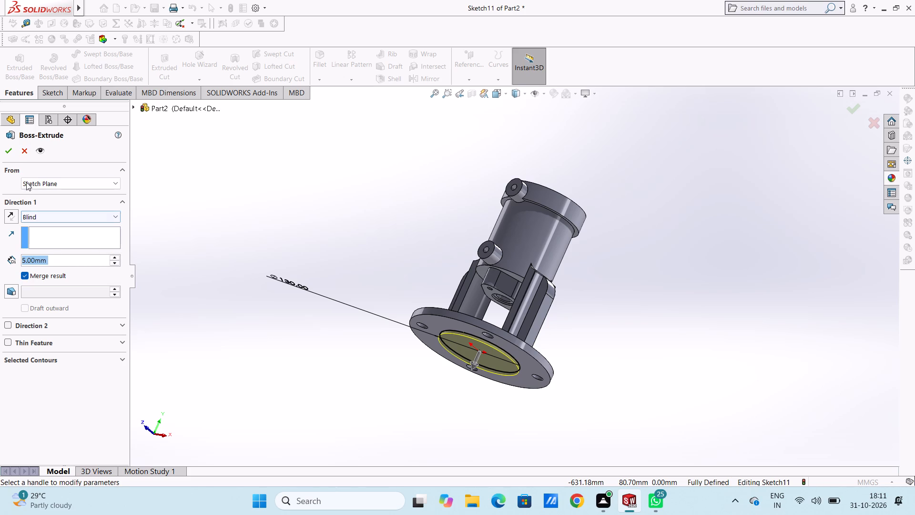
{"action": "left_click", "coordinate": [9, 150]}
{"action": "left_click", "coordinate": [284, 192]}
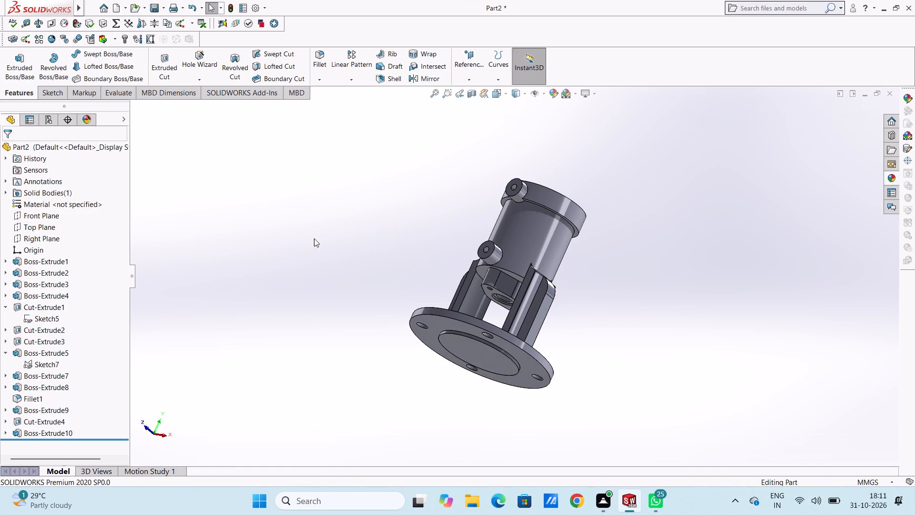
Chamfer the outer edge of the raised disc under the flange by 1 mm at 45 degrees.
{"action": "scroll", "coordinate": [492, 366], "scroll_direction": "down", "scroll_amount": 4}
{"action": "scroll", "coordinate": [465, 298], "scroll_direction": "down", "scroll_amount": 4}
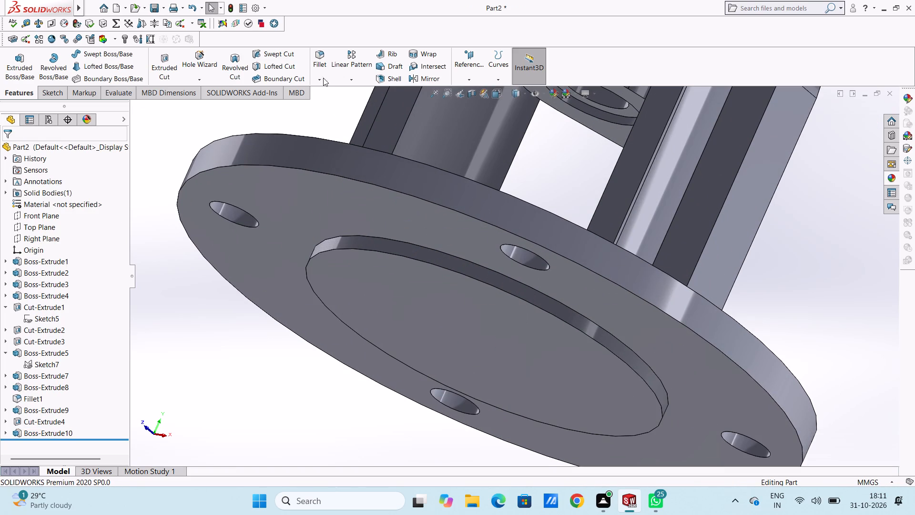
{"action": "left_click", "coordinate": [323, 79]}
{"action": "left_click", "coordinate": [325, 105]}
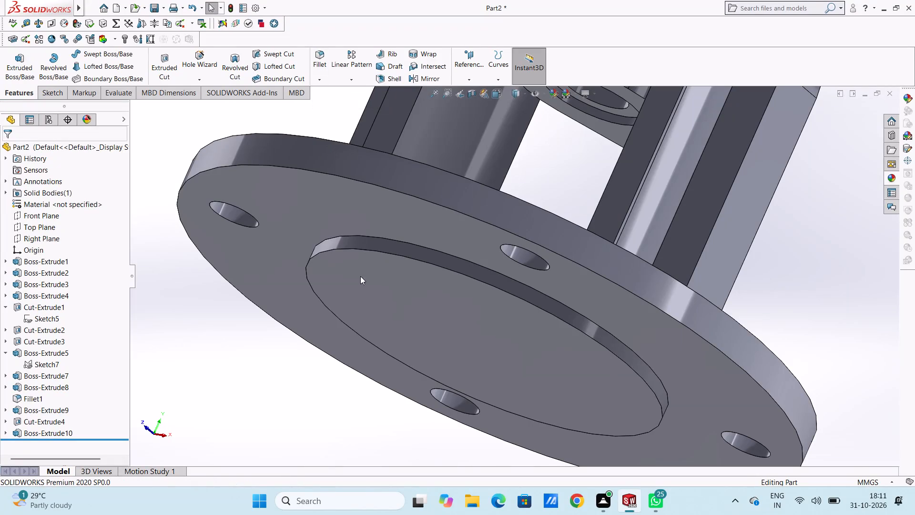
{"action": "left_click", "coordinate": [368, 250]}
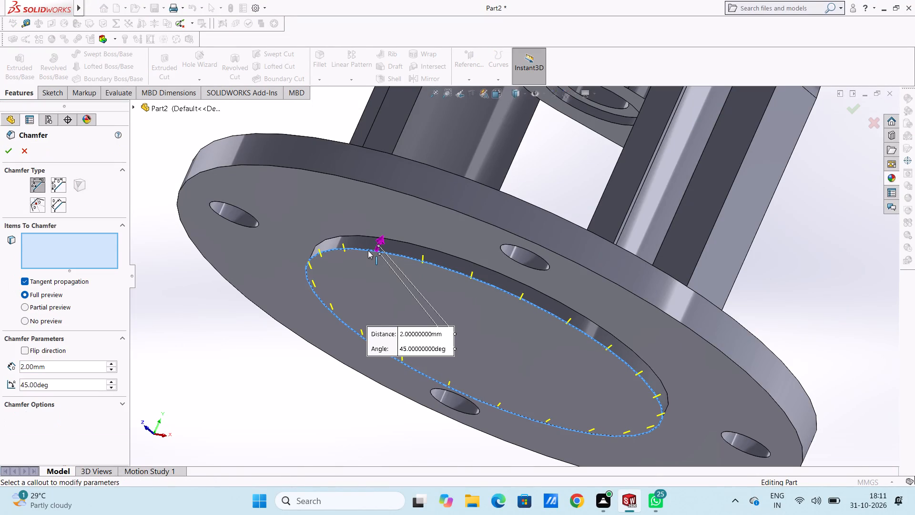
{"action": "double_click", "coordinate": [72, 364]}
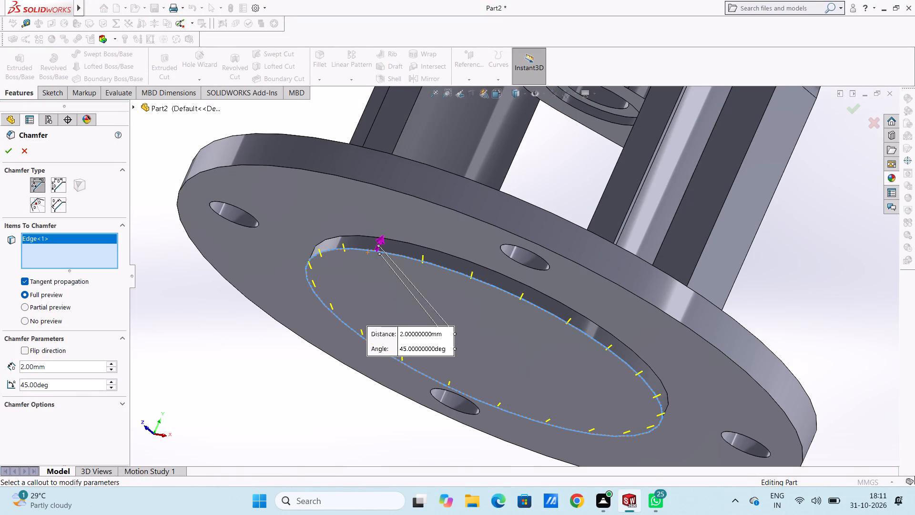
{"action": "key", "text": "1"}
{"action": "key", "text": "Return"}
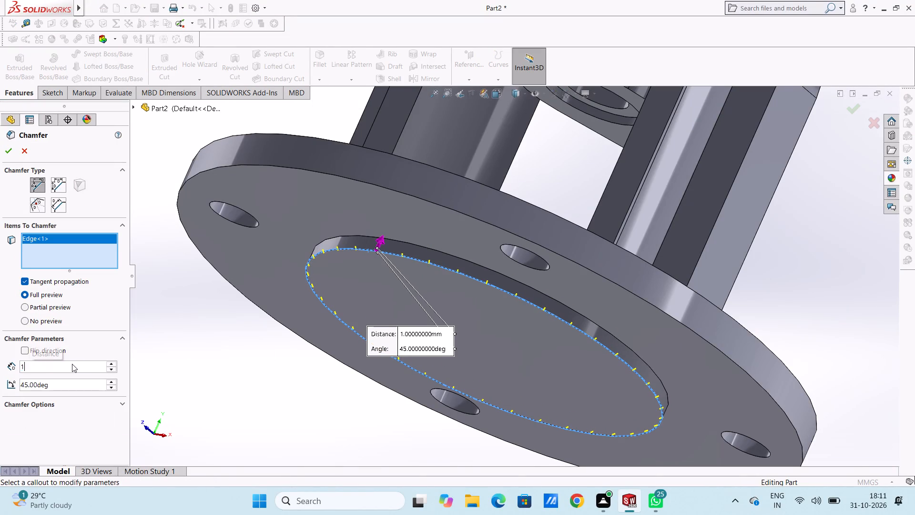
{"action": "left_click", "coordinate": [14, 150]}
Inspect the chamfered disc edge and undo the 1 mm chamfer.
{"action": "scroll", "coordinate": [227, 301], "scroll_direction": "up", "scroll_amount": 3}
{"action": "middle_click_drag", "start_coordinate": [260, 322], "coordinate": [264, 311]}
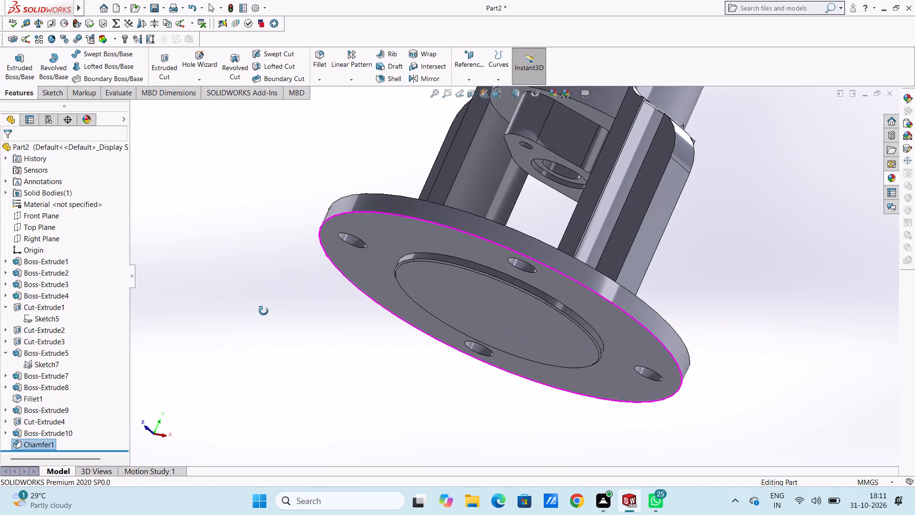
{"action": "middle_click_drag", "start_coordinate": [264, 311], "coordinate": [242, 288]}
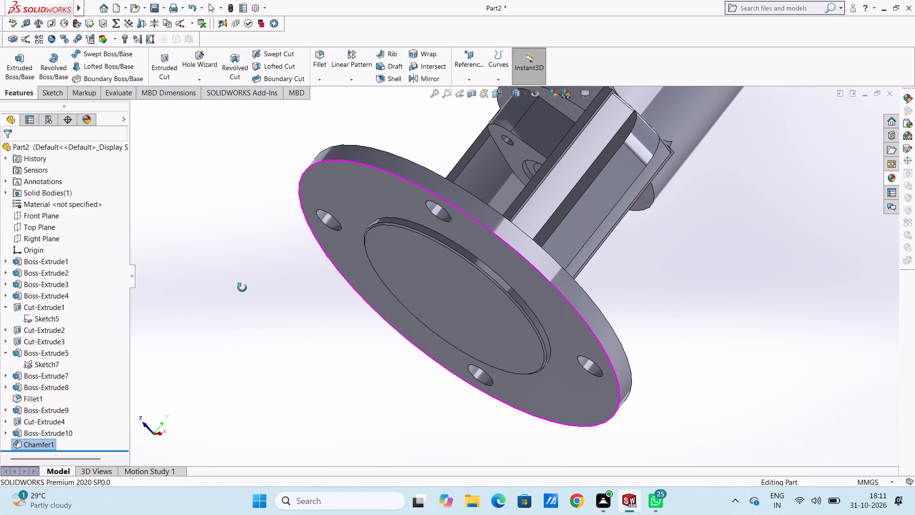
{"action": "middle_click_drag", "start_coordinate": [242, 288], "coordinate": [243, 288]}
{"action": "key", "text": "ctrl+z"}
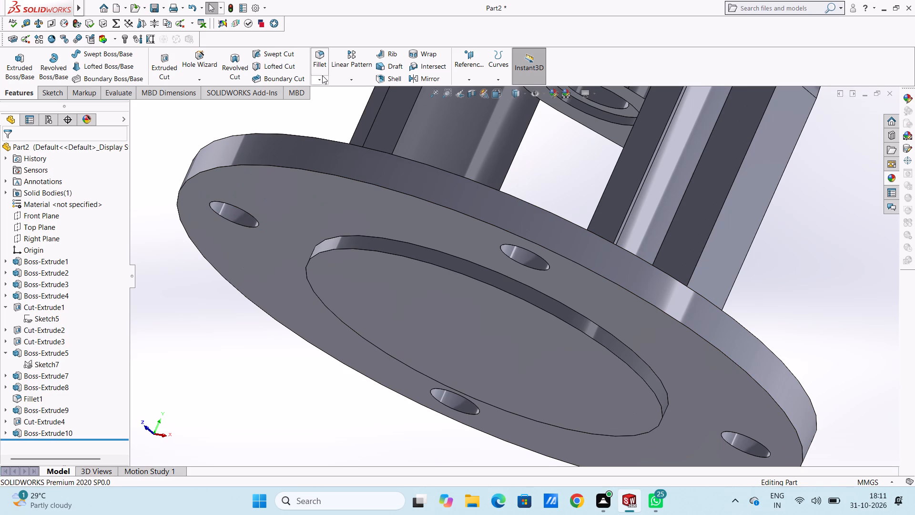
Chamfer the outer edge of the raised disc under the flange by 2 mm at 45 degrees.
{"action": "left_click", "coordinate": [322, 75]}
{"action": "left_click", "coordinate": [325, 100]}
{"action": "left_click", "coordinate": [354, 247]}
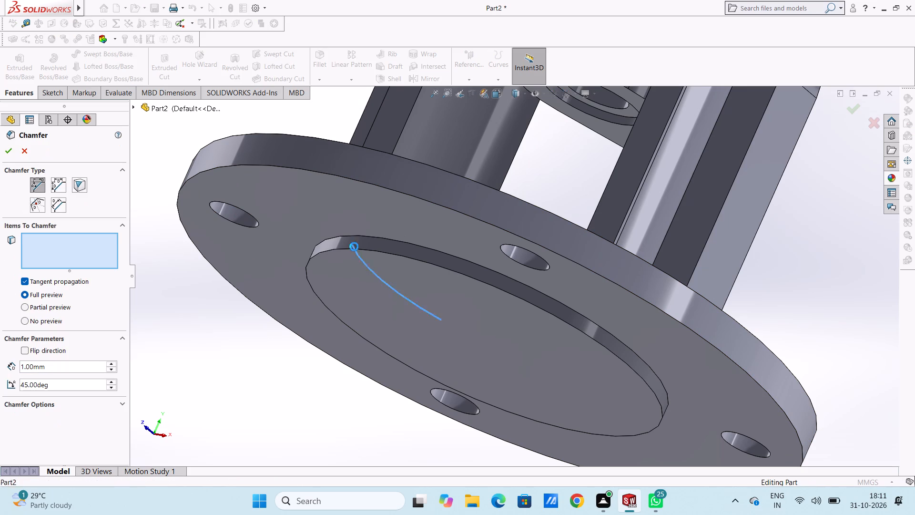
{"action": "left_click", "coordinate": [355, 247]}
{"action": "left_click", "coordinate": [367, 246]}
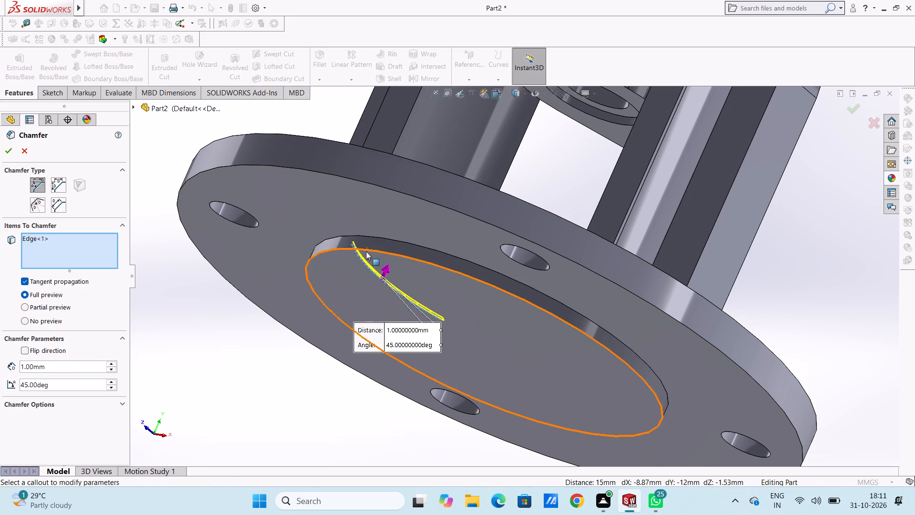
{"action": "left_click", "coordinate": [360, 254]}
{"action": "left_click", "coordinate": [360, 257]}
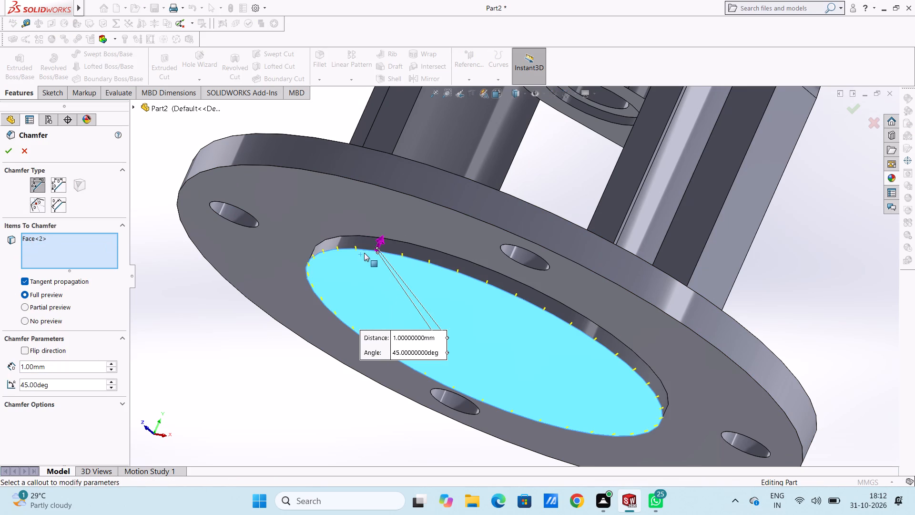
{"action": "left_click", "coordinate": [367, 250]}
{"action": "left_click", "coordinate": [371, 263]}
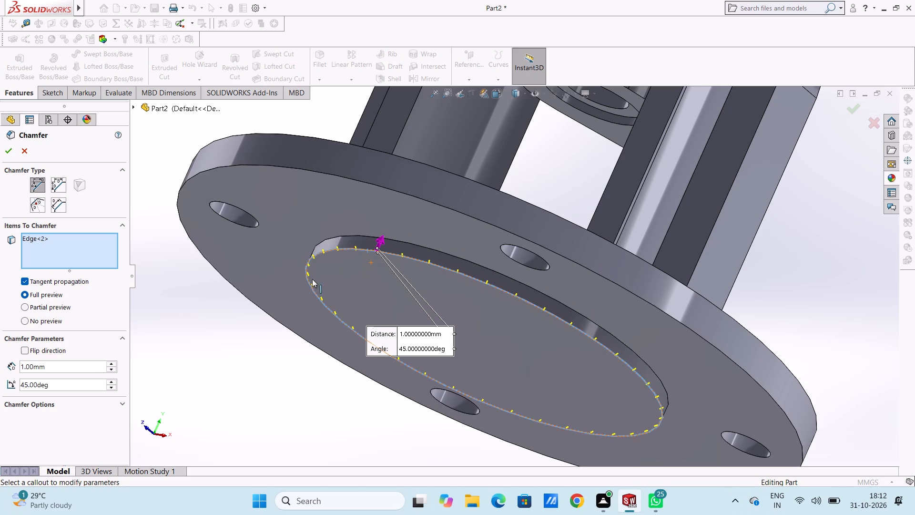
{"action": "double_click", "coordinate": [66, 366]}
{"action": "key", "text": "2"}
{"action": "key", "text": "Return"}
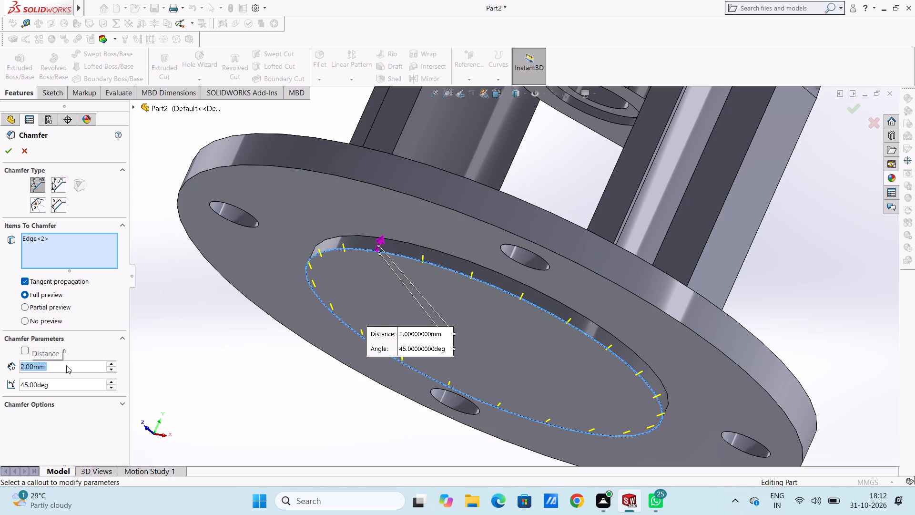
{"action": "left_click", "coordinate": [7, 149]}
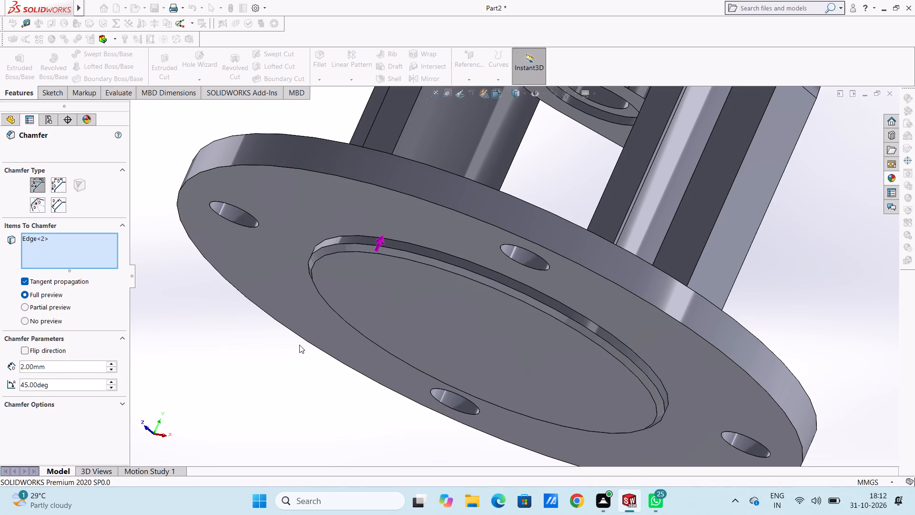
Examine the whole housing from below, the side and above, including the base flange and support legs.
{"action": "scroll", "coordinate": [301, 344], "scroll_direction": "up", "scroll_amount": 10}
{"action": "middle_click_drag", "start_coordinate": [352, 233], "coordinate": [355, 281]}
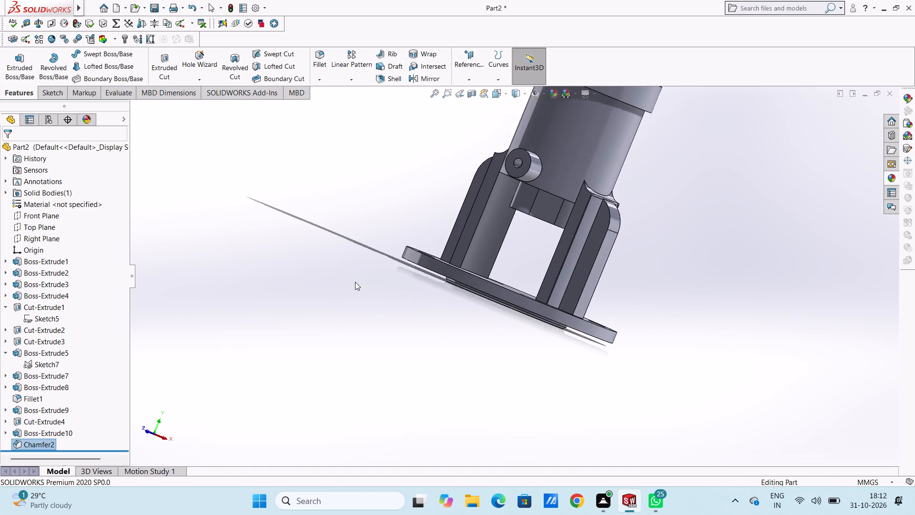
{"action": "scroll", "coordinate": [355, 282], "scroll_direction": "up", "scroll_amount": 4}
{"action": "middle_click_drag", "start_coordinate": [370, 278], "coordinate": [403, 310]}
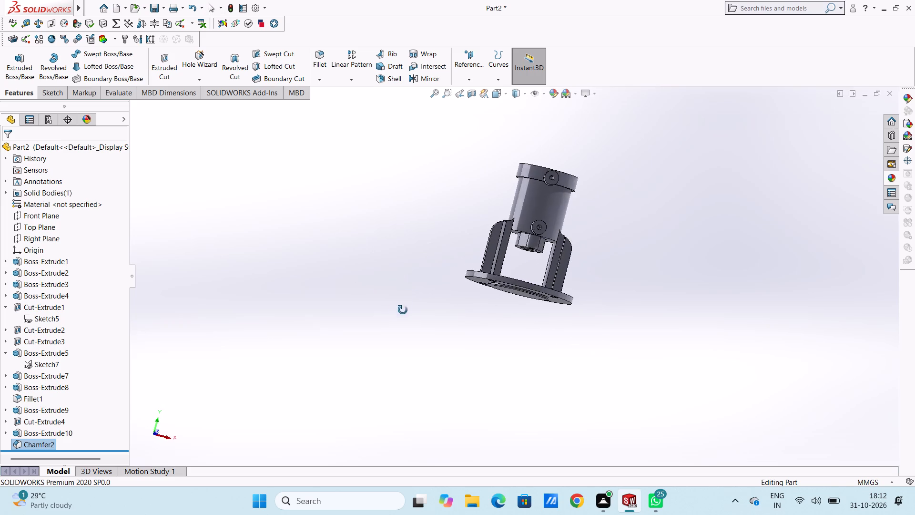
{"action": "middle_click_drag", "start_coordinate": [403, 310], "coordinate": [343, 371]}
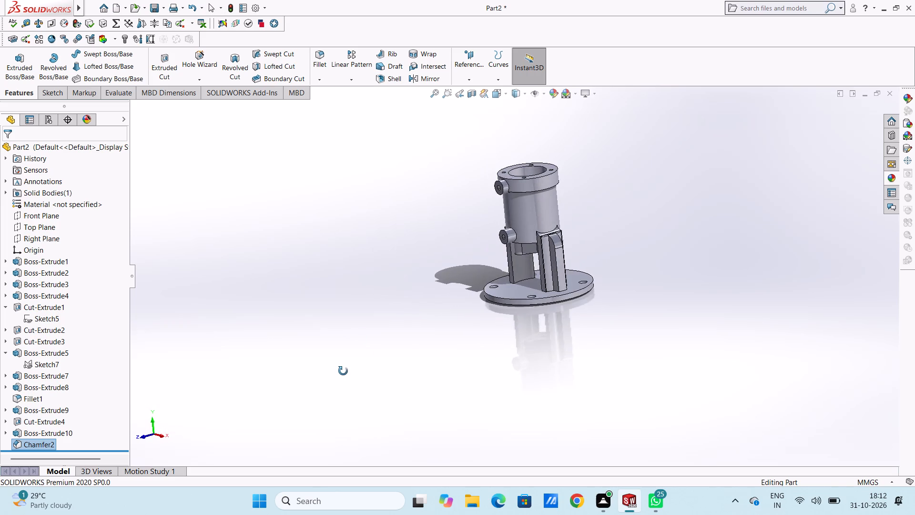
{"action": "middle_click_drag", "start_coordinate": [343, 371], "coordinate": [353, 370]}
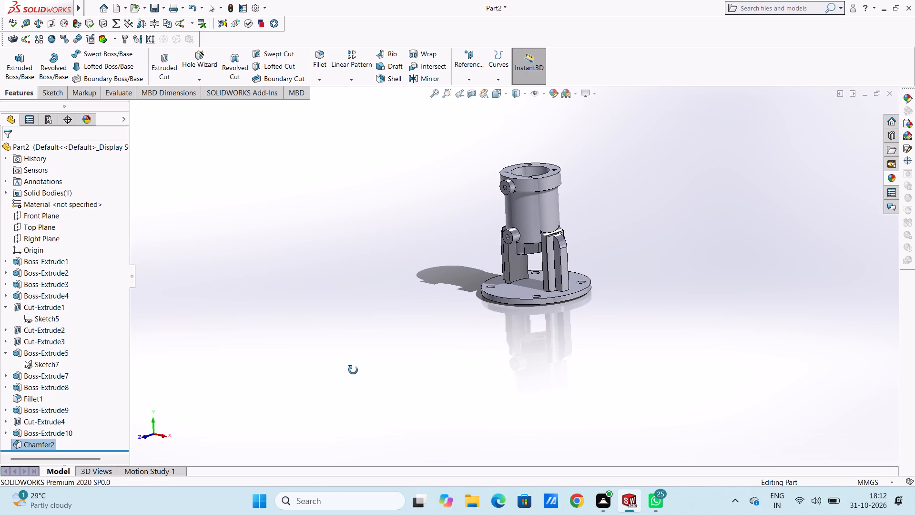
{"action": "middle_click_drag", "start_coordinate": [353, 370], "coordinate": [356, 375]}
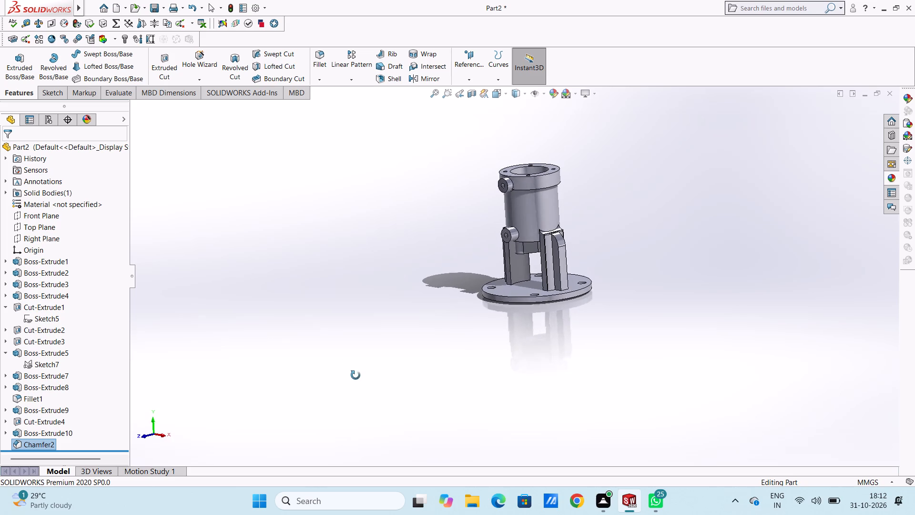
{"action": "middle_click_drag", "start_coordinate": [356, 375], "coordinate": [360, 435]}
{"action": "middle_click_drag", "start_coordinate": [320, 322], "coordinate": [335, 341]}
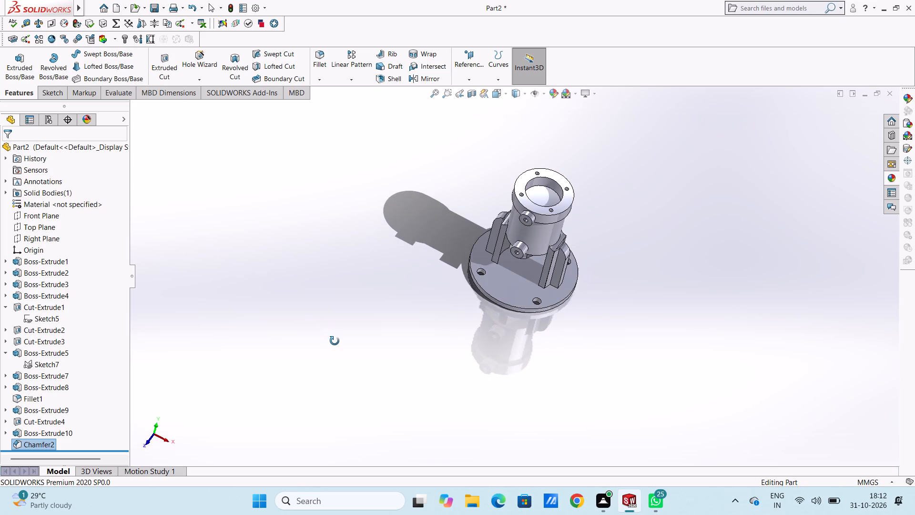
{"action": "middle_click_drag", "start_coordinate": [335, 341], "coordinate": [326, 343]}
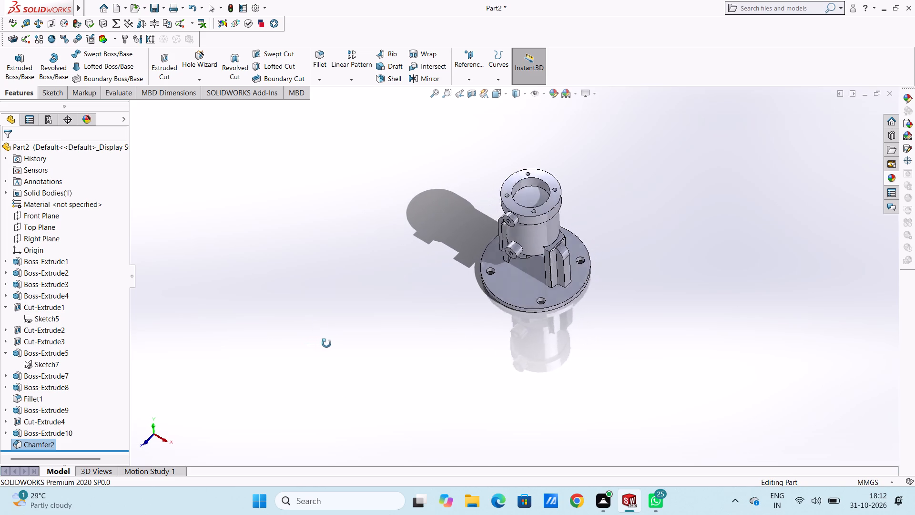
{"action": "middle_click_drag", "start_coordinate": [326, 343], "coordinate": [314, 334]}
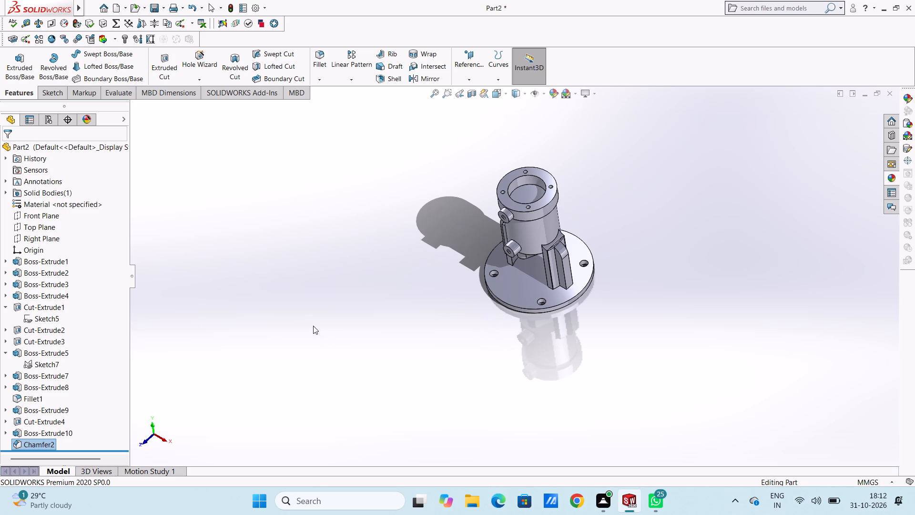
Cut the circle of Sketch6 from Cut-Extrude2 a further 100 mm blind downward to deepen the housing's bore.
{"action": "middle_click_drag", "start_coordinate": [472, 231], "coordinate": [497, 214]}
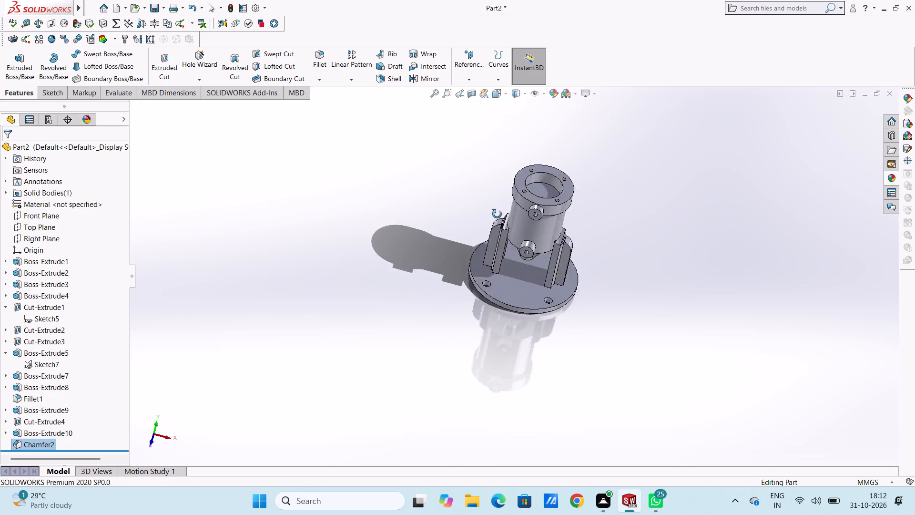
{"action": "middle_click_drag", "start_coordinate": [497, 214], "coordinate": [469, 198]}
{"action": "scroll", "coordinate": [552, 178], "scroll_direction": "down", "scroll_amount": 4}
{"action": "middle_click_drag", "start_coordinate": [571, 235], "coordinate": [605, 228]}
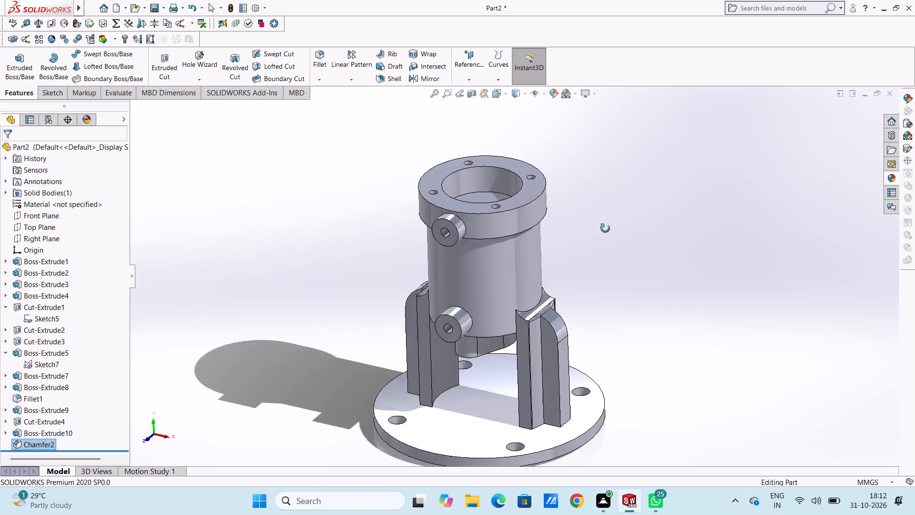
{"action": "middle_click_drag", "start_coordinate": [605, 228], "coordinate": [575, 248]}
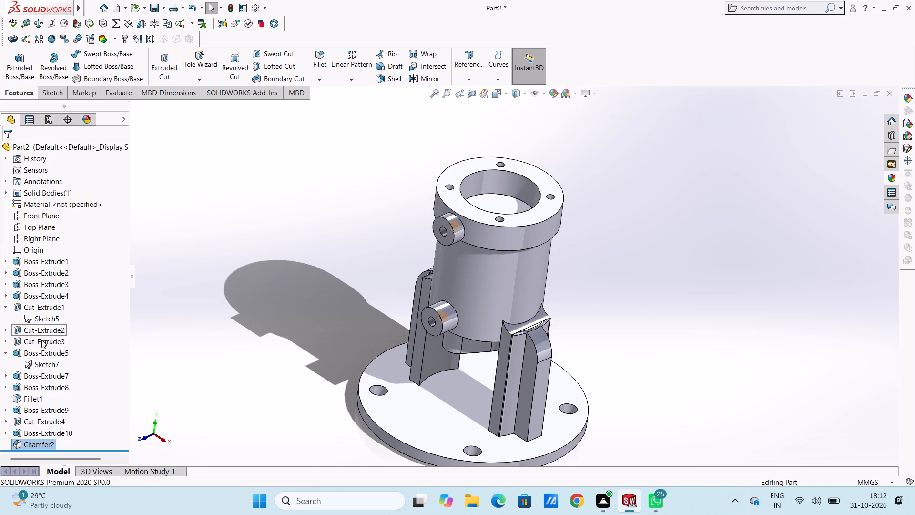
{"action": "left_click", "coordinate": [5, 328]}
{"action": "left_click", "coordinate": [27, 341]}
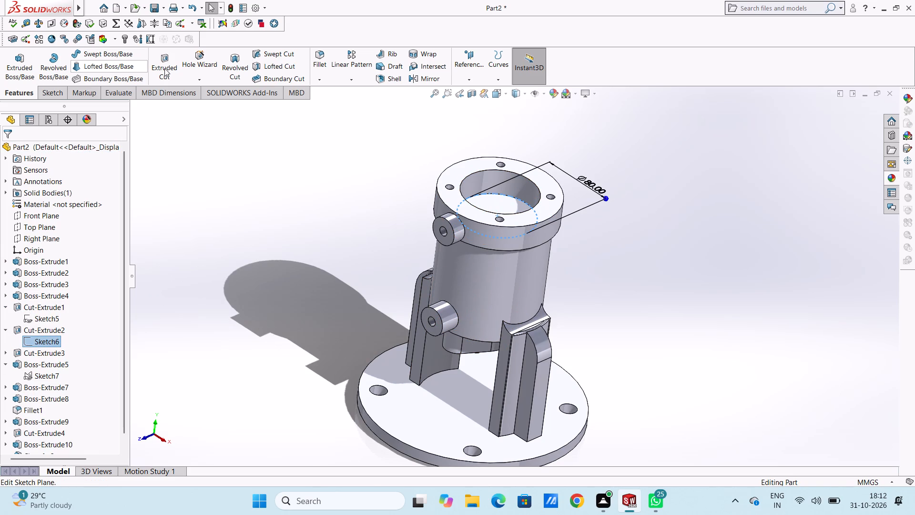
{"action": "left_click", "coordinate": [160, 63]}
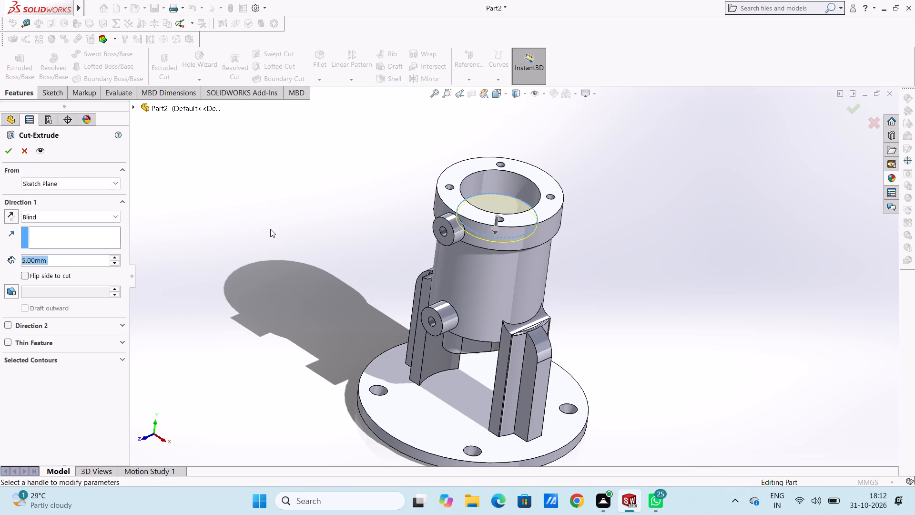
{"action": "middle_click_drag", "start_coordinate": [306, 287], "coordinate": [315, 238]}
{"action": "middle_click_drag", "start_coordinate": [292, 284], "coordinate": [293, 268]}
{"action": "left_click", "coordinate": [65, 215]}
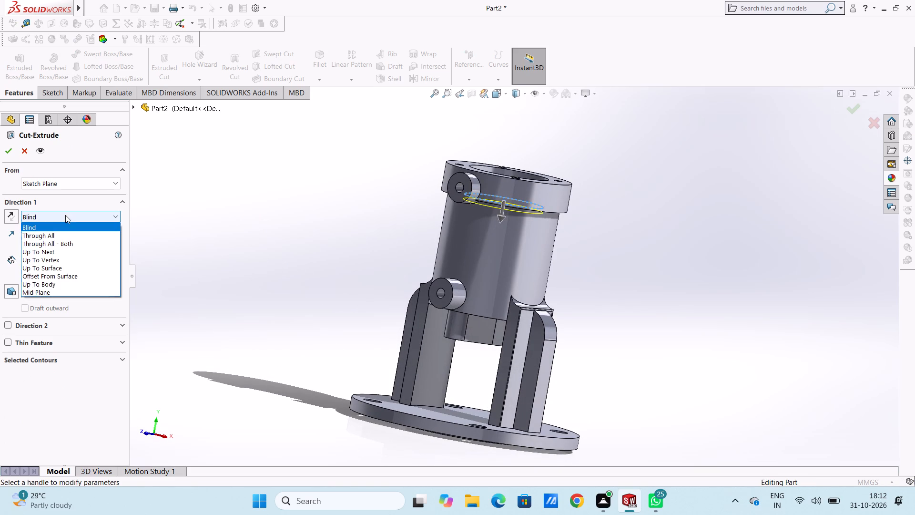
{"action": "left_click", "coordinate": [199, 257]}
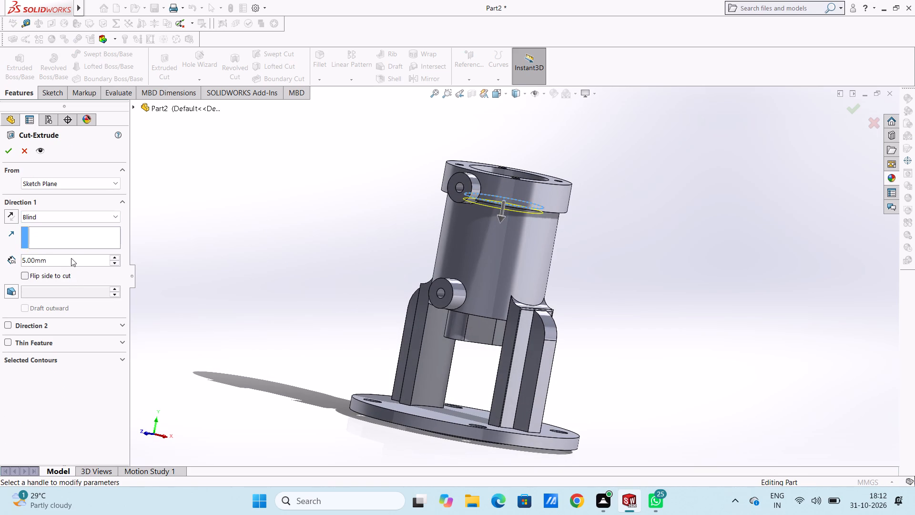
{"action": "double_click", "coordinate": [71, 257]}
{"action": "type", "text": "100"}
{"action": "key", "text": "Return"}
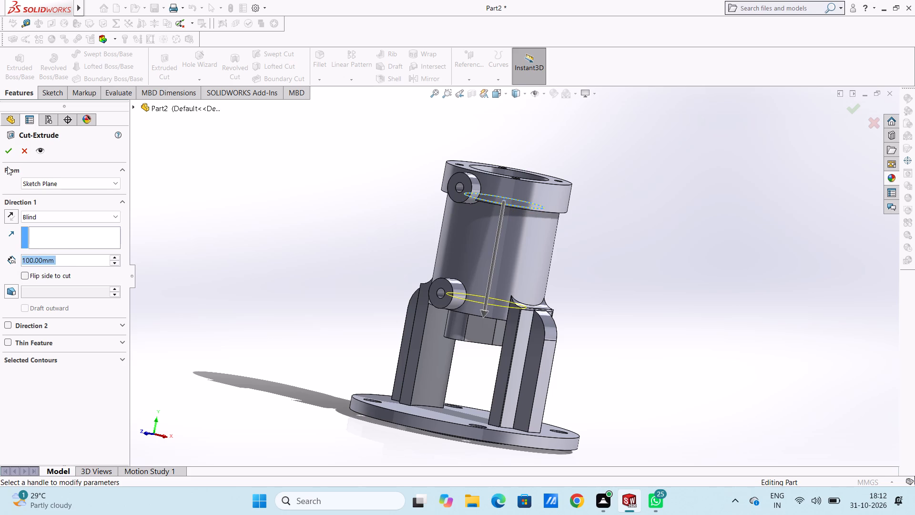
{"action": "left_click", "coordinate": [6, 147]}
{"action": "left_click", "coordinate": [278, 231]}
Examine the deepened bore and the rest of the housing from above, below and the sides, ending in isometric view.
{"action": "middle_click_drag", "start_coordinate": [283, 232], "coordinate": [290, 239]}
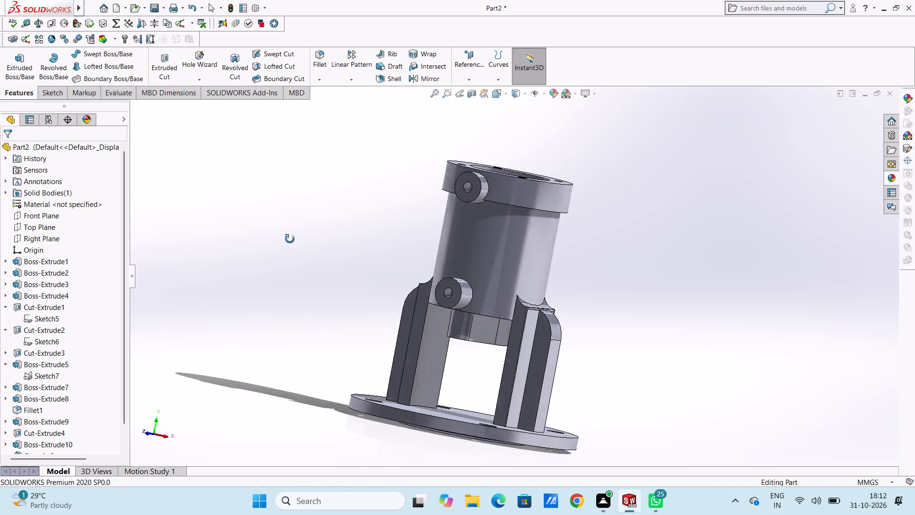
{"action": "middle_click_drag", "start_coordinate": [290, 239], "coordinate": [293, 370]}
{"action": "middle_click_drag", "start_coordinate": [276, 309], "coordinate": [268, 247]}
{"action": "scroll", "coordinate": [324, 260], "scroll_direction": "up", "scroll_amount": 2}
{"action": "middle_click_drag", "start_coordinate": [344, 314], "coordinate": [511, 369]}
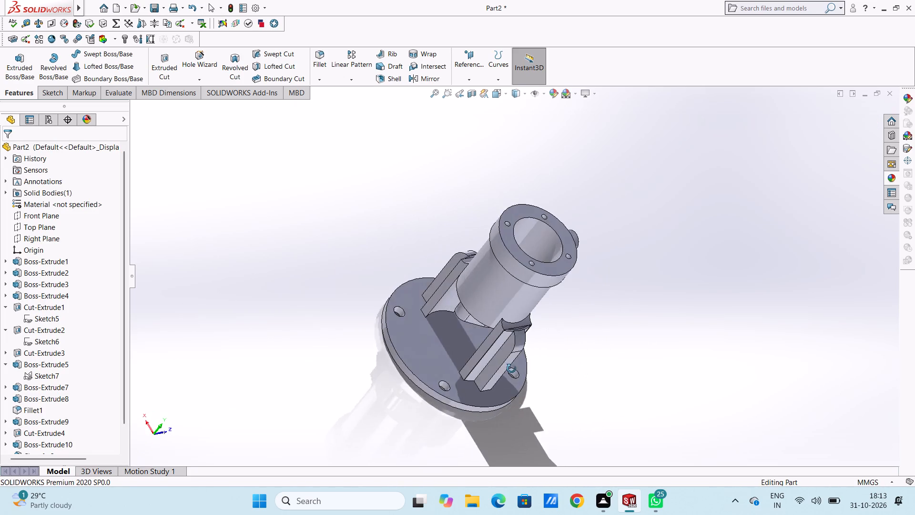
{"action": "middle_click_drag", "start_coordinate": [511, 369], "coordinate": [438, 251]}
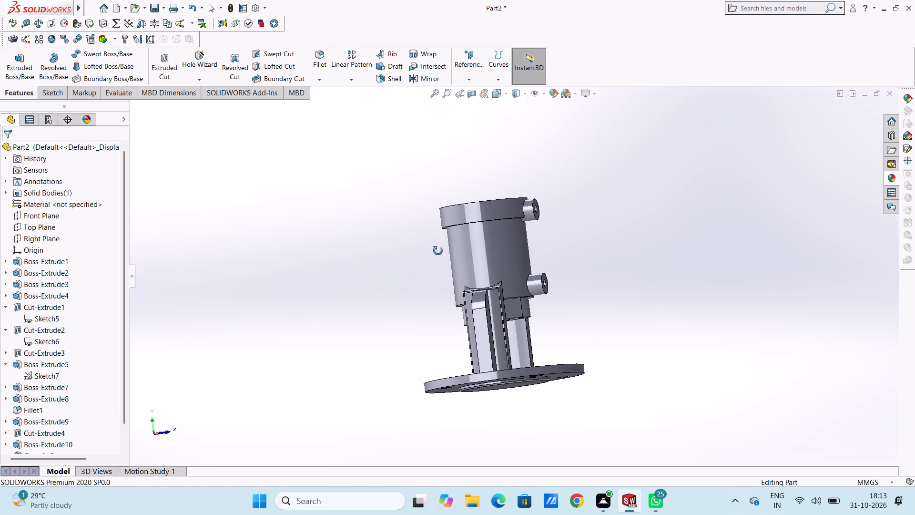
{"action": "middle_click_drag", "start_coordinate": [438, 251], "coordinate": [427, 269]}
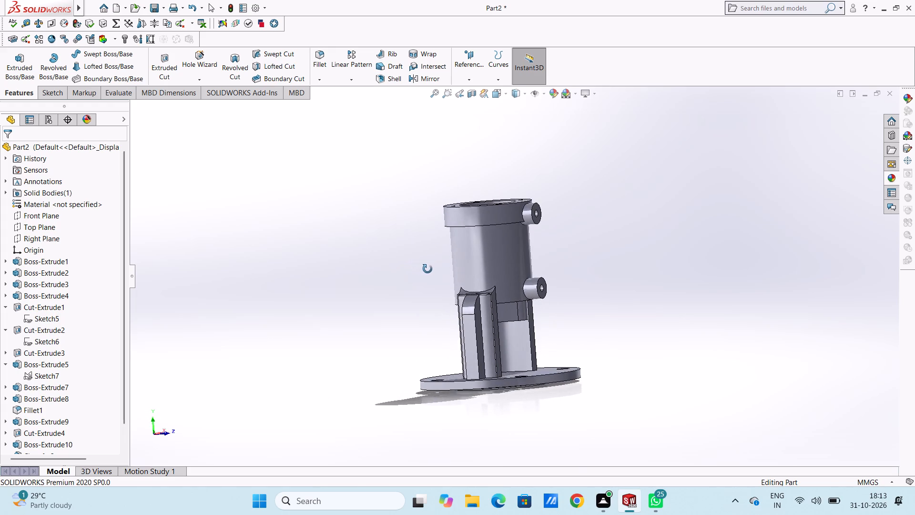
{"action": "middle_click_drag", "start_coordinate": [427, 269], "coordinate": [500, 405]}
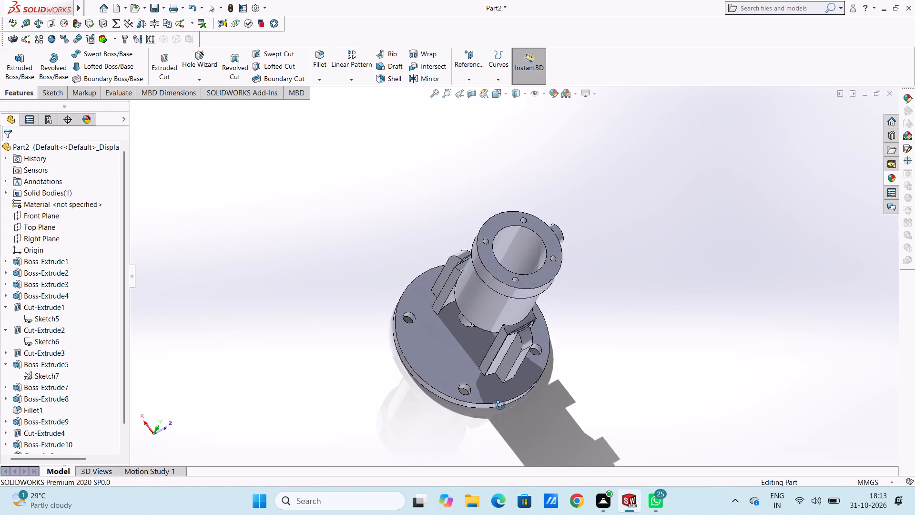
{"action": "middle_click_drag", "start_coordinate": [500, 405], "coordinate": [411, 242]}
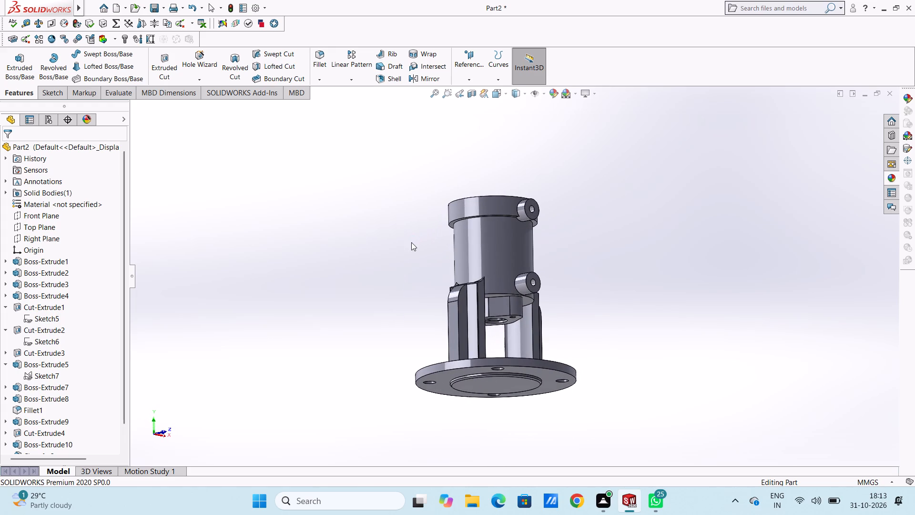
{"action": "middle_click_drag", "start_coordinate": [392, 252], "coordinate": [389, 326]}
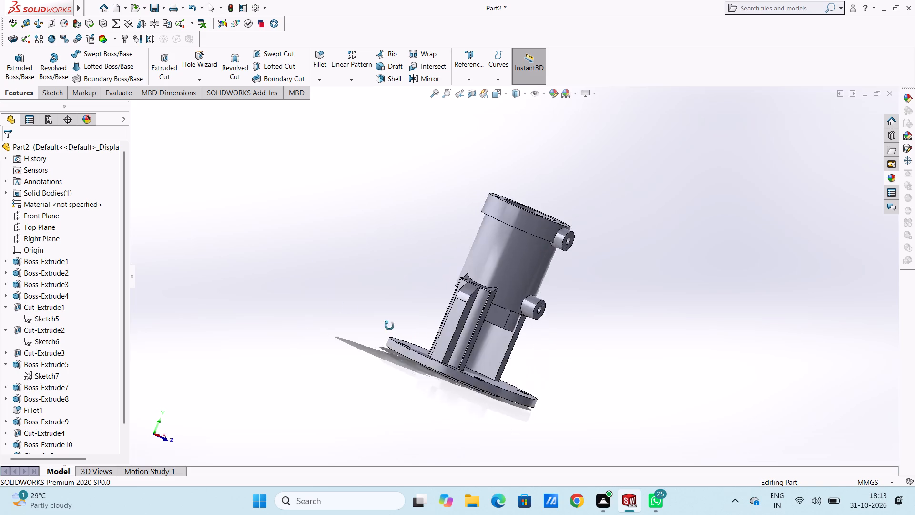
{"action": "middle_click_drag", "start_coordinate": [389, 326], "coordinate": [330, 305]}
{"action": "key", "text": "ctrl+7"}
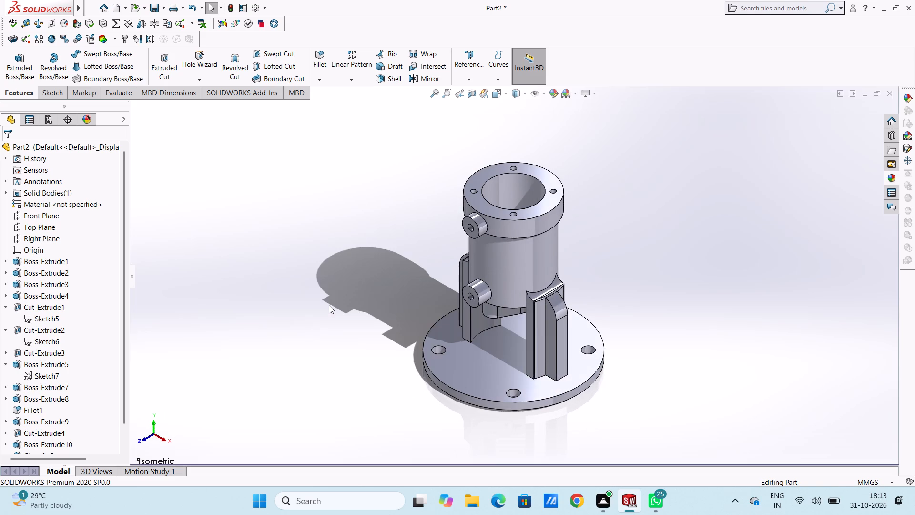
{"action": "key", "text": "Escape"}
{"action": "key", "text": "Escape"}
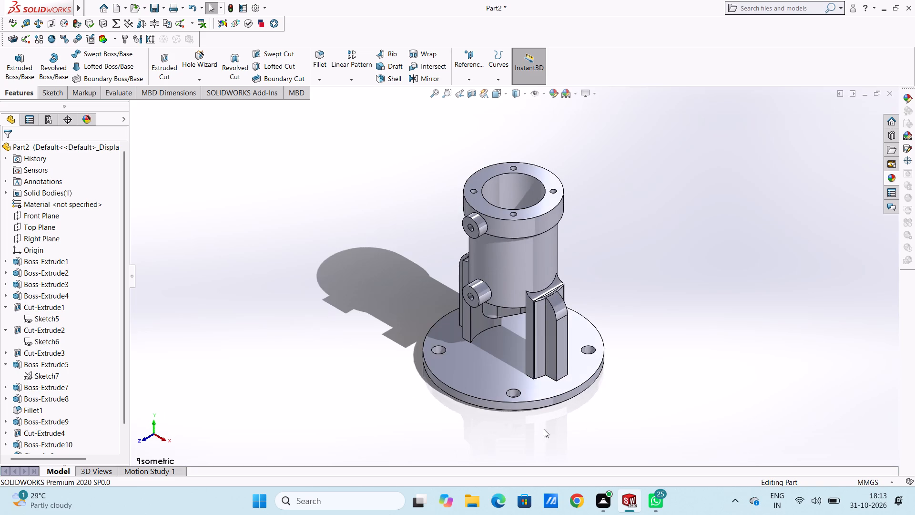
Start a 2 mm symmetric fillet with two foot edges of the far support leg and a vertical edge of the near leg.
{"action": "scroll", "coordinate": [609, 424], "scroll_direction": "down", "scroll_amount": 1}
{"action": "left_click", "coordinate": [318, 62]}
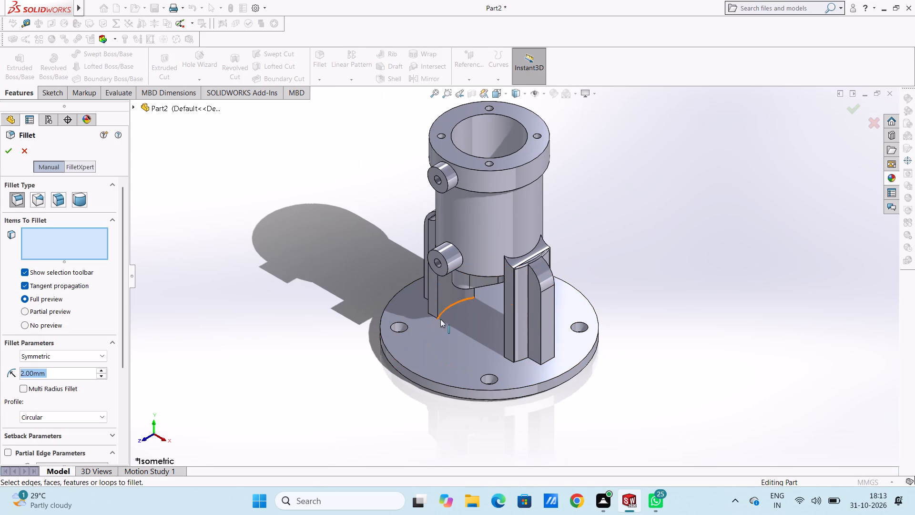
{"action": "left_click", "coordinate": [448, 308]}
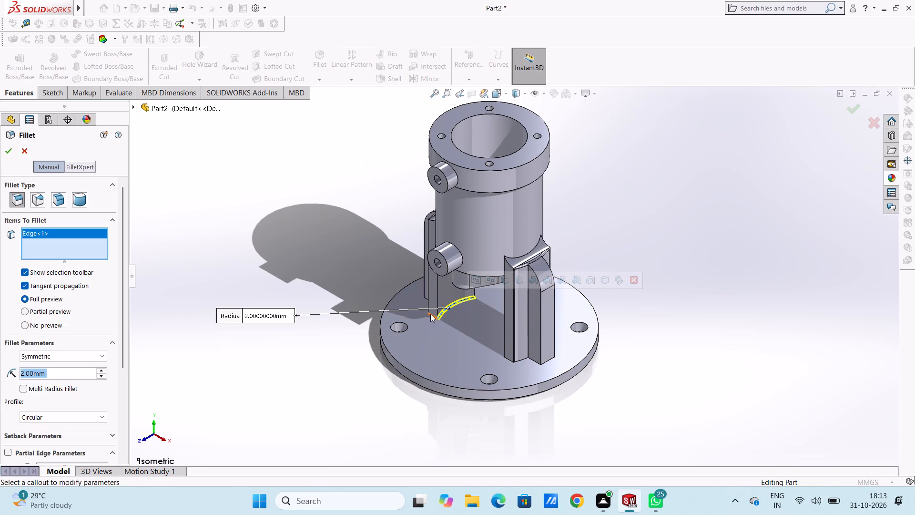
{"action": "left_click", "coordinate": [431, 314]}
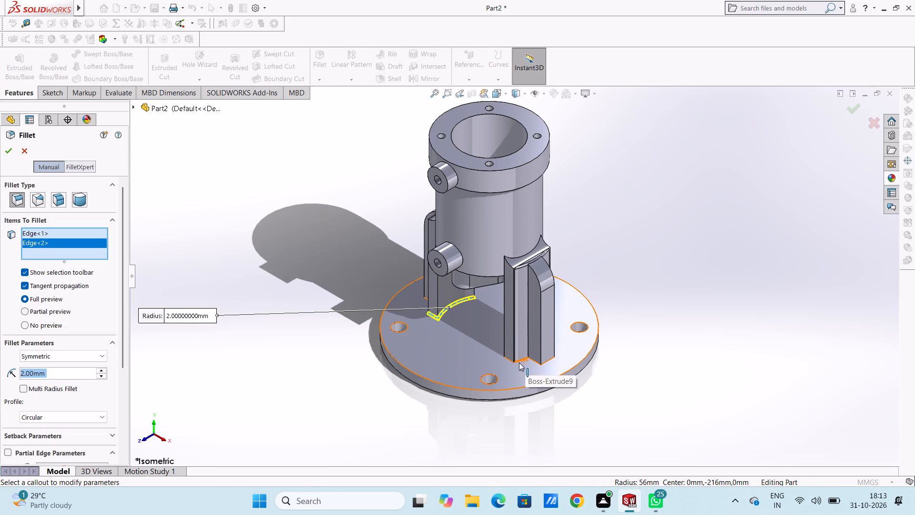
{"action": "scroll", "coordinate": [519, 362], "scroll_direction": "down", "scroll_amount": 7}
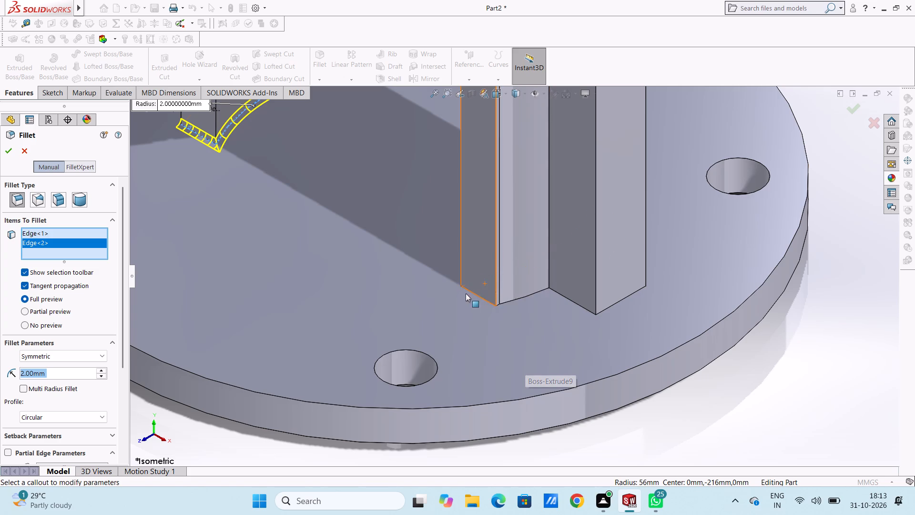
{"action": "scroll", "coordinate": [501, 239], "scroll_direction": "down", "scroll_amount": 6}
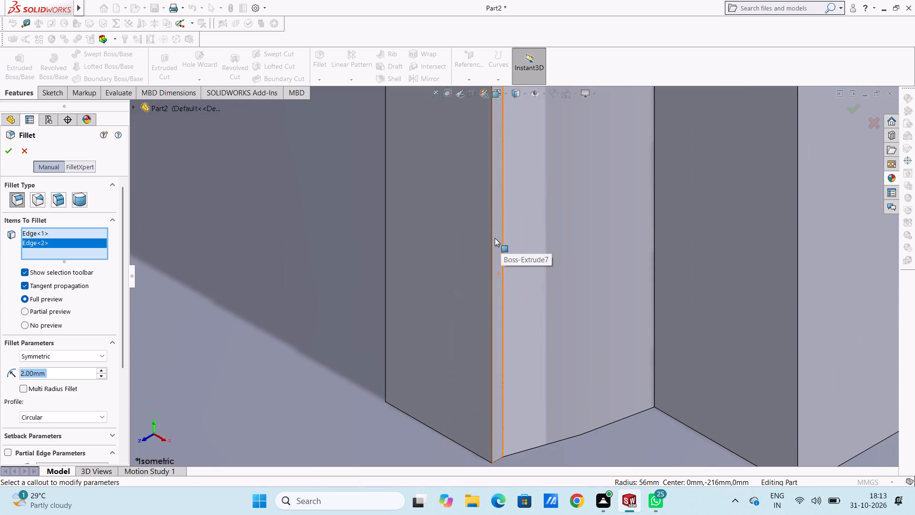
{"action": "left_click", "coordinate": [493, 238]}
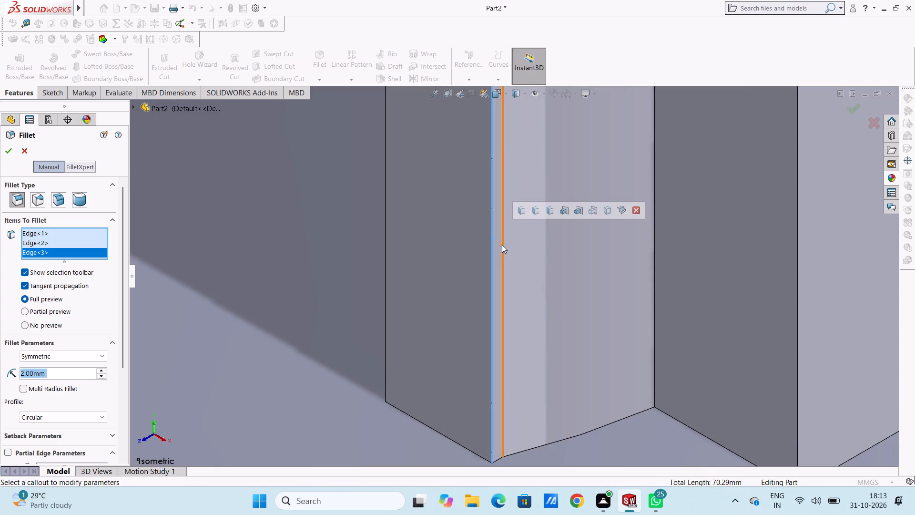
{"action": "left_click", "coordinate": [502, 245]}
{"action": "left_click", "coordinate": [492, 248]}
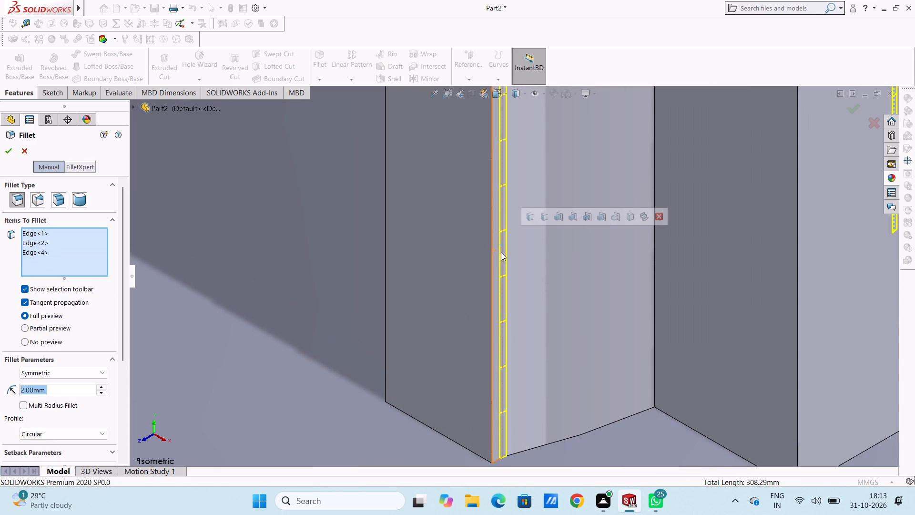
Add the near leg's inner foot edge and its rib's side and outer end foot edges to the 2 mm fillet.
{"action": "scroll", "coordinate": [488, 271], "scroll_direction": "up", "scroll_amount": 5}
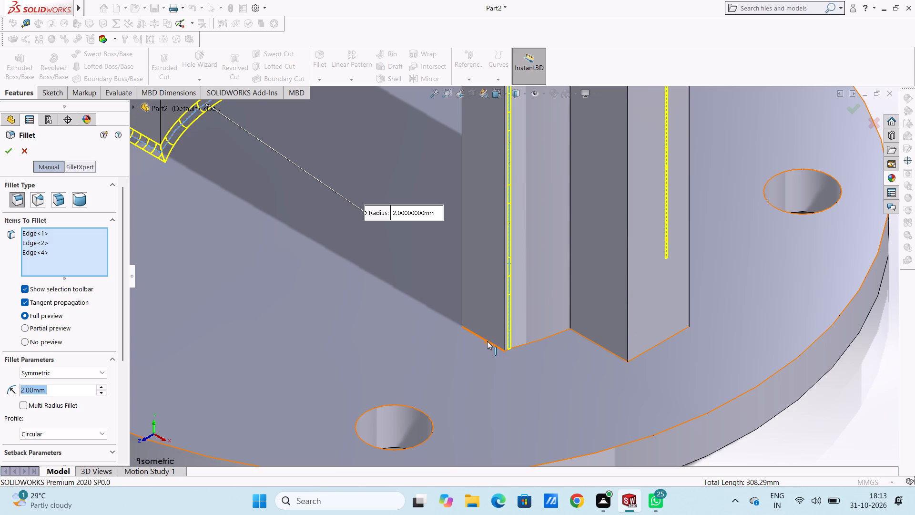
{"action": "left_click", "coordinate": [487, 341]}
{"action": "left_click", "coordinate": [528, 343]}
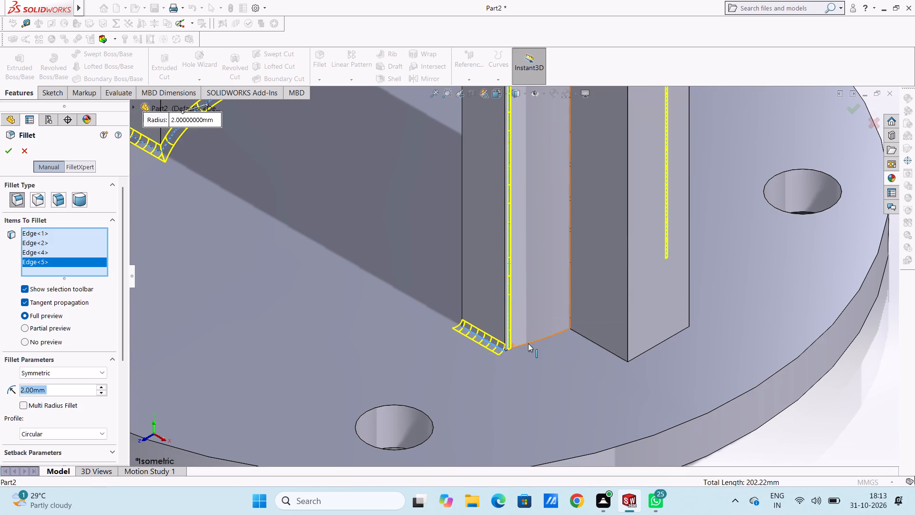
{"action": "left_click", "coordinate": [550, 334]}
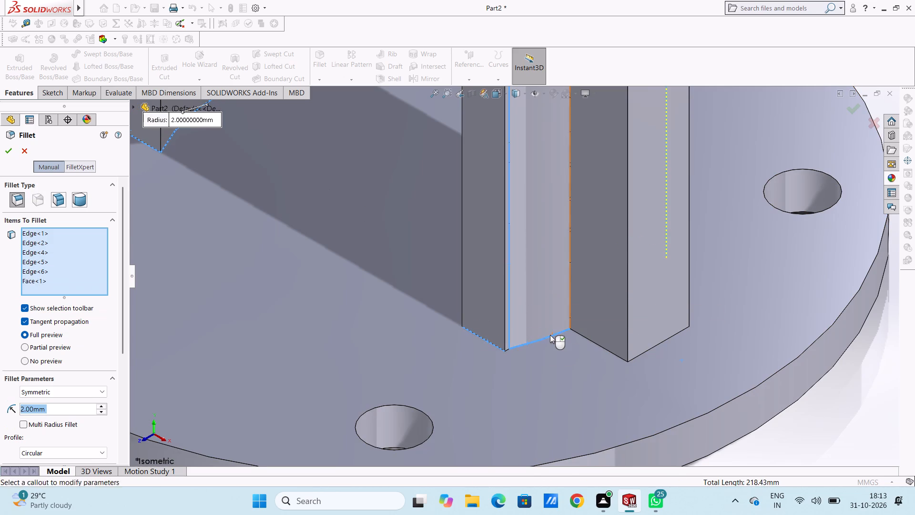
{"action": "left_click", "coordinate": [549, 337]}
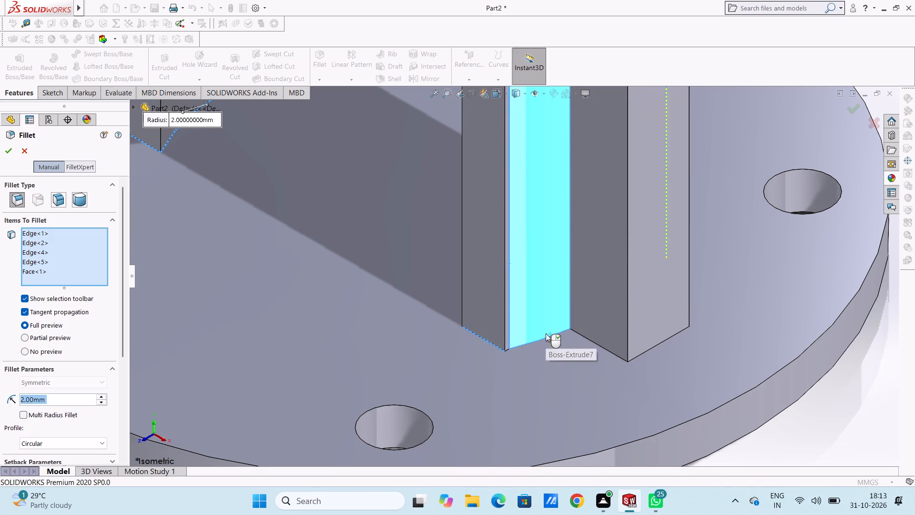
{"action": "left_click", "coordinate": [546, 333]}
{"action": "left_click", "coordinate": [589, 338]}
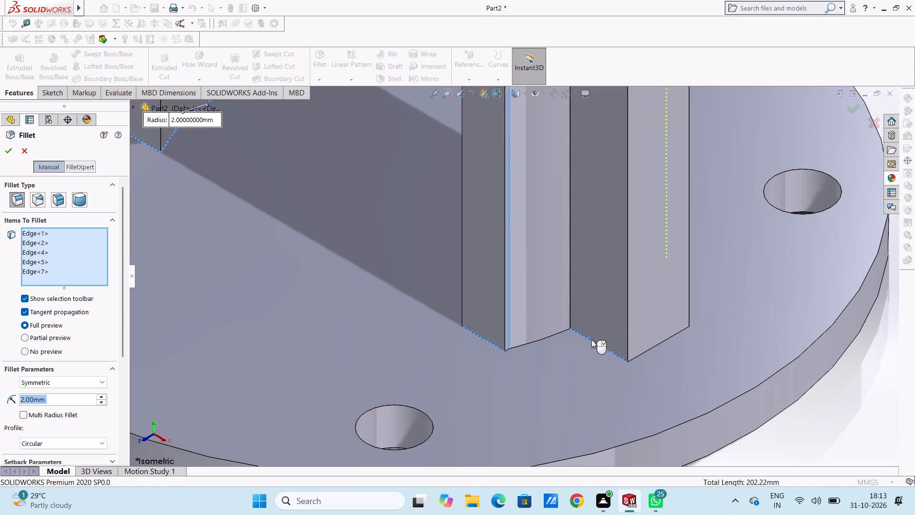
{"action": "left_click", "coordinate": [650, 350]}
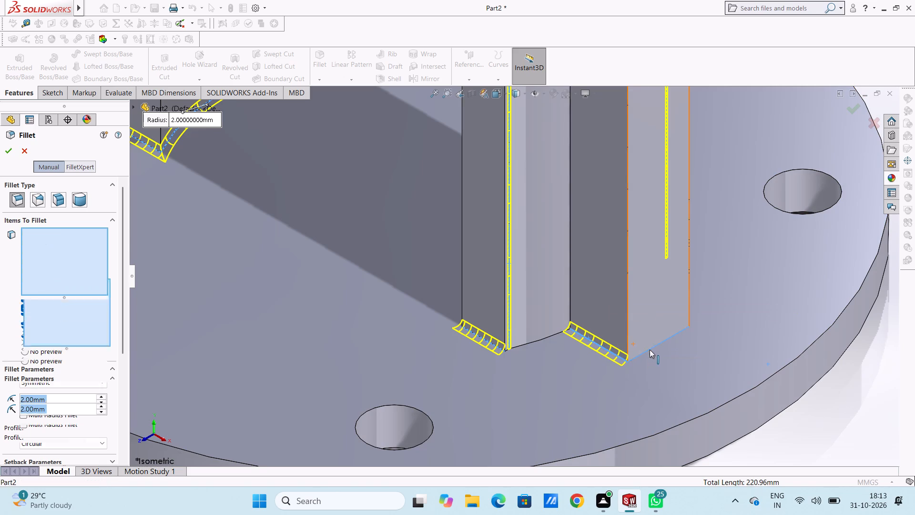
Add the remaining side foot edge of the near leg's rib to the 2 mm fillet.
{"action": "scroll", "coordinate": [650, 350], "scroll_direction": "up", "scroll_amount": 4}
{"action": "middle_click_drag", "start_coordinate": [603, 250], "coordinate": [523, 291]}
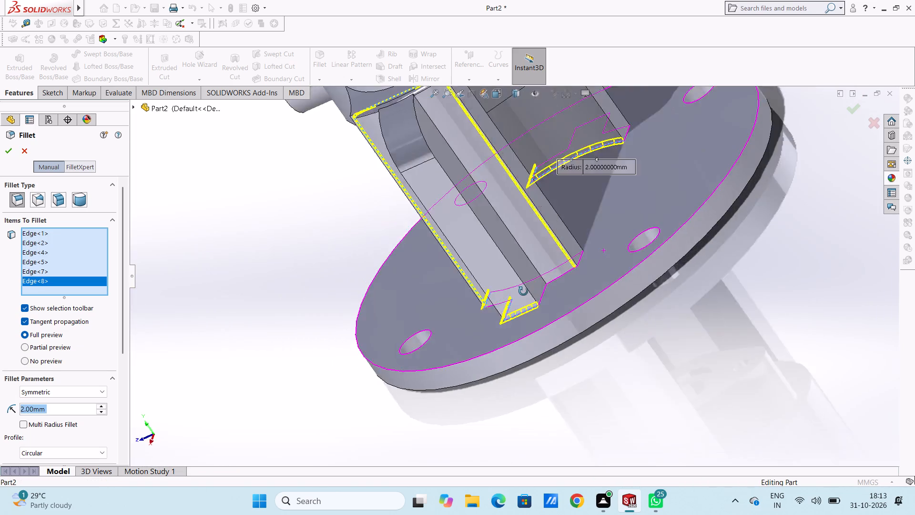
{"action": "middle_click_drag", "start_coordinate": [523, 291], "coordinate": [540, 305]}
{"action": "scroll", "coordinate": [541, 305], "scroll_direction": "down", "scroll_amount": 6}
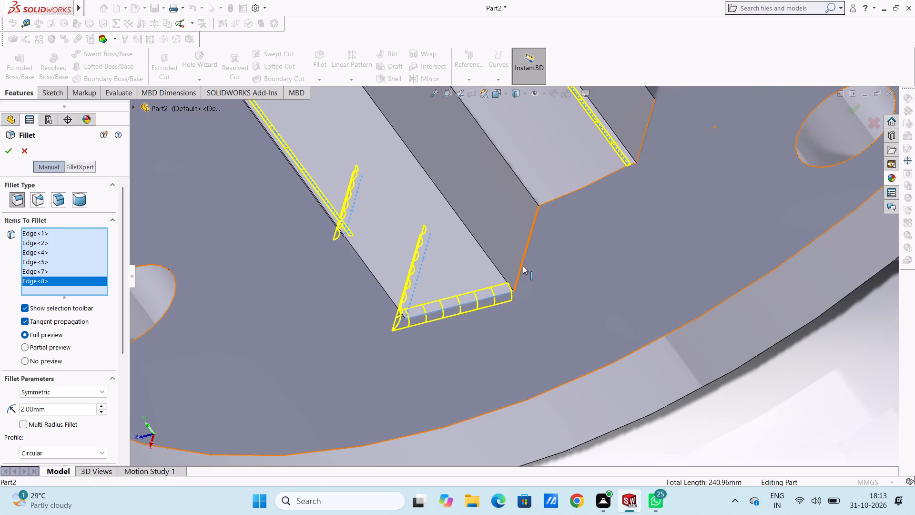
{"action": "left_click", "coordinate": [523, 266]}
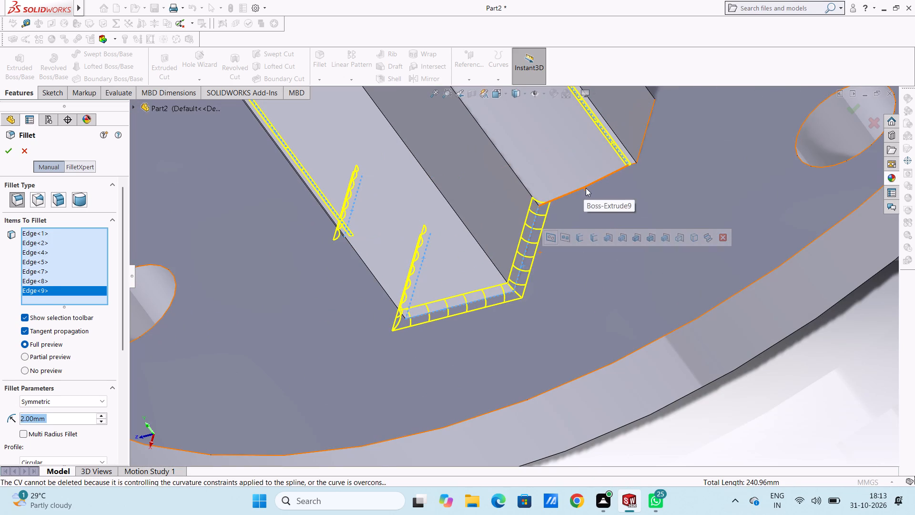
{"action": "left_click", "coordinate": [586, 187]}
{"action": "left_click", "coordinate": [586, 187]}
Add both long curved outer edges of the near leg's rib to the 2 mm fillet.
{"action": "scroll", "coordinate": [586, 187], "scroll_direction": "up", "scroll_amount": 6}
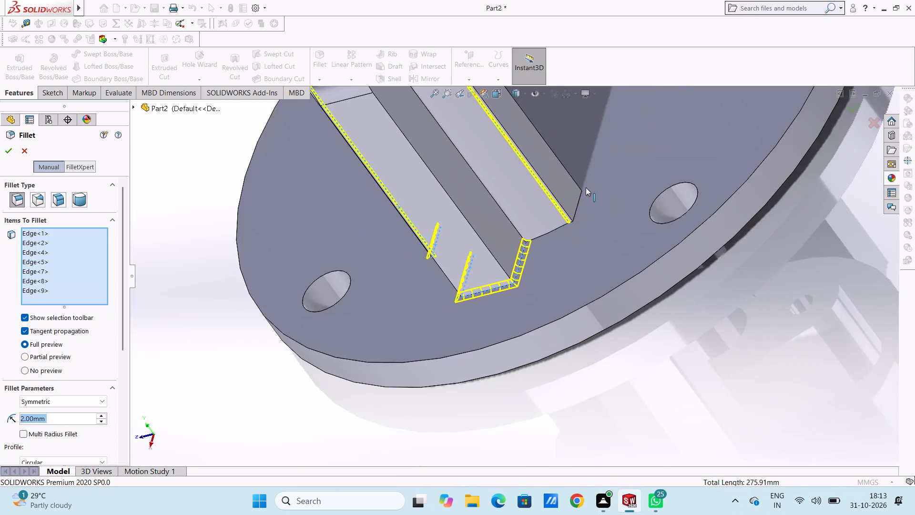
{"action": "scroll", "coordinate": [582, 188], "scroll_direction": "up", "scroll_amount": 6}
{"action": "scroll", "coordinate": [473, 217], "scroll_direction": "down", "scroll_amount": 2}
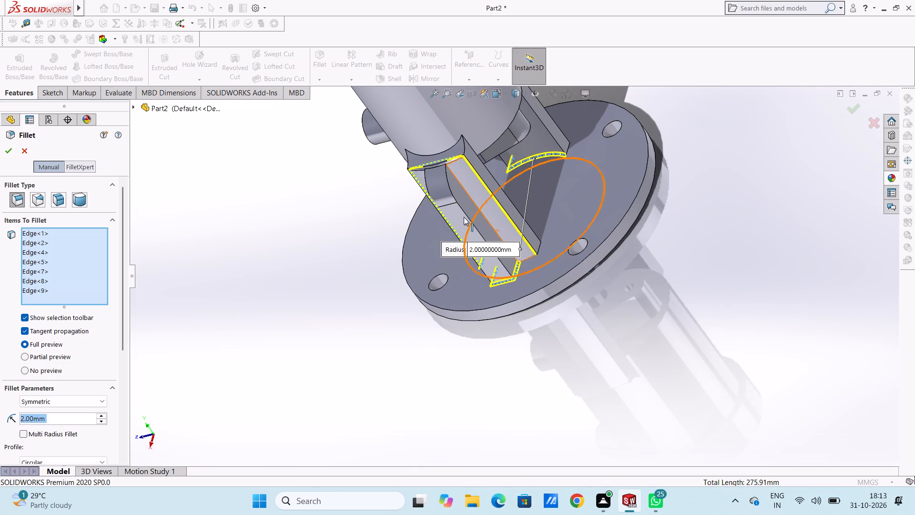
{"action": "scroll", "coordinate": [464, 217], "scroll_direction": "down", "scroll_amount": 2}
{"action": "left_click", "coordinate": [466, 216]}
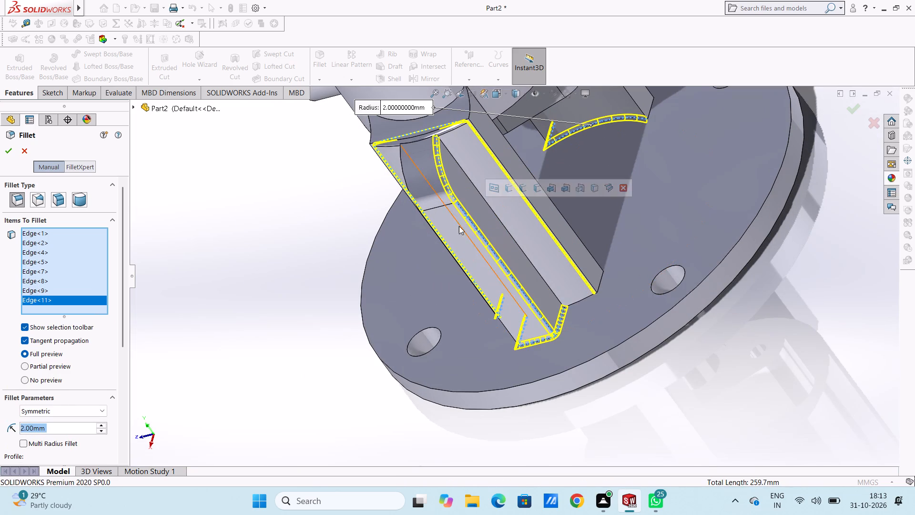
{"action": "middle_click_drag", "start_coordinate": [485, 227], "coordinate": [507, 223]}
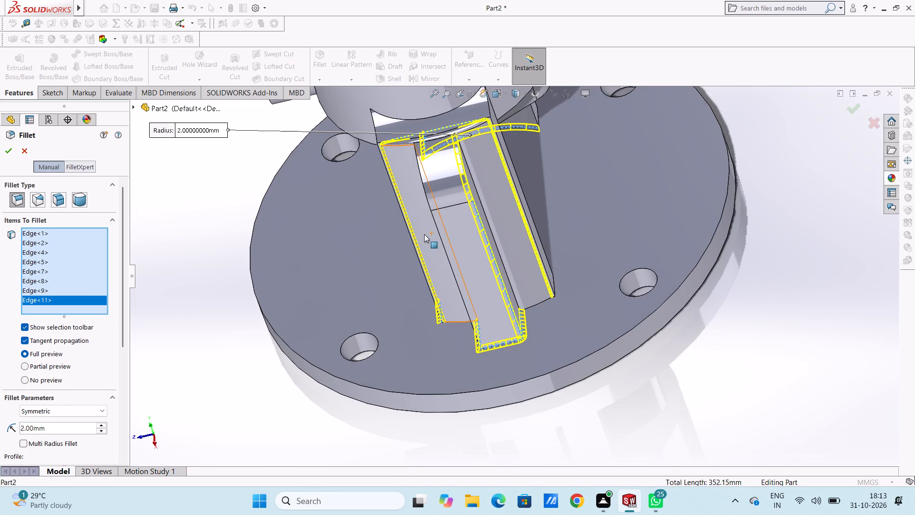
{"action": "left_click", "coordinate": [438, 234]}
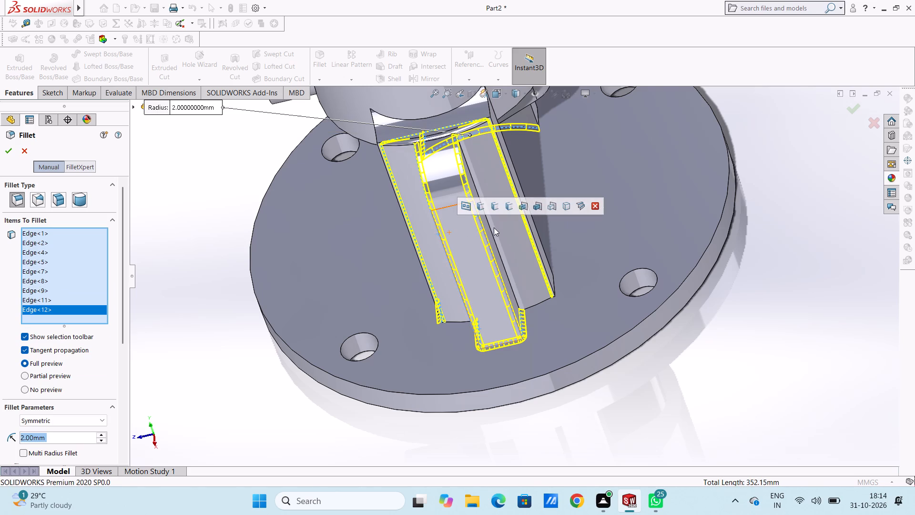
{"action": "left_click", "coordinate": [491, 234]}
{"action": "left_click", "coordinate": [491, 234]}
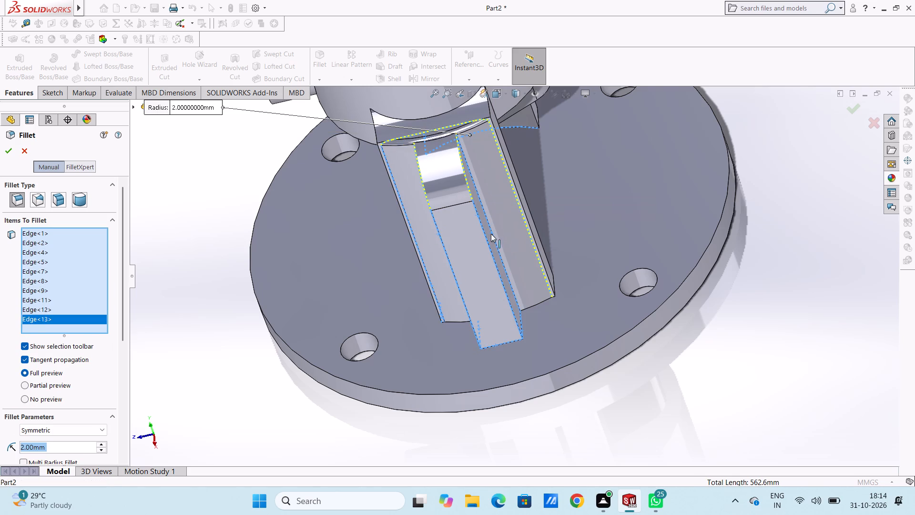
Add the two vertical edges of the near leg's concave inner face to the 2 mm fillet.
{"action": "scroll", "coordinate": [489, 250], "scroll_direction": "up", "scroll_amount": 4}
{"action": "middle_click_drag", "start_coordinate": [488, 315], "coordinate": [590, 225]}
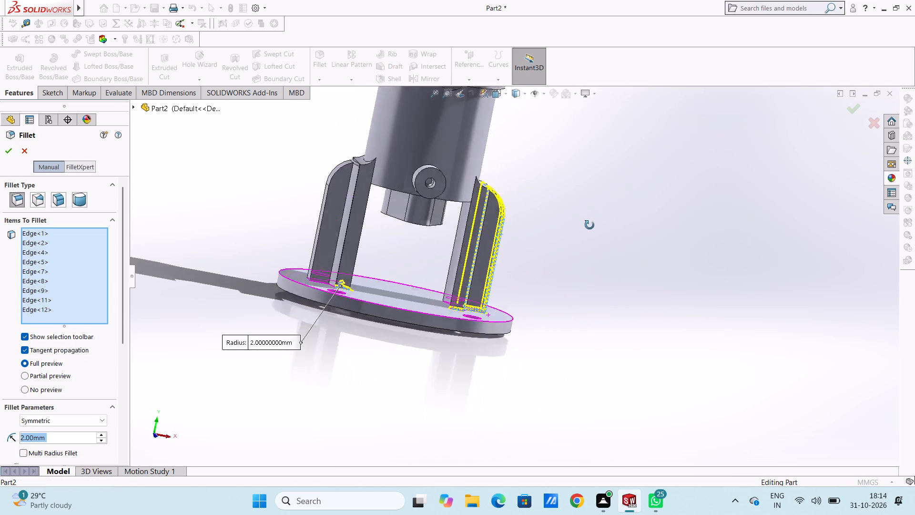
{"action": "middle_click_drag", "start_coordinate": [590, 225], "coordinate": [598, 275]}
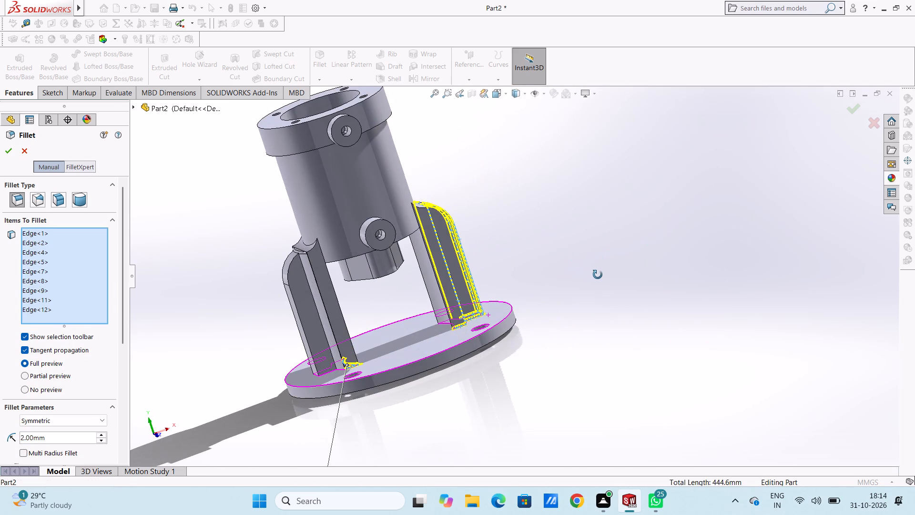
{"action": "middle_click_drag", "start_coordinate": [598, 275], "coordinate": [597, 275]}
{"action": "scroll", "coordinate": [471, 261], "scroll_direction": "down", "scroll_amount": 5}
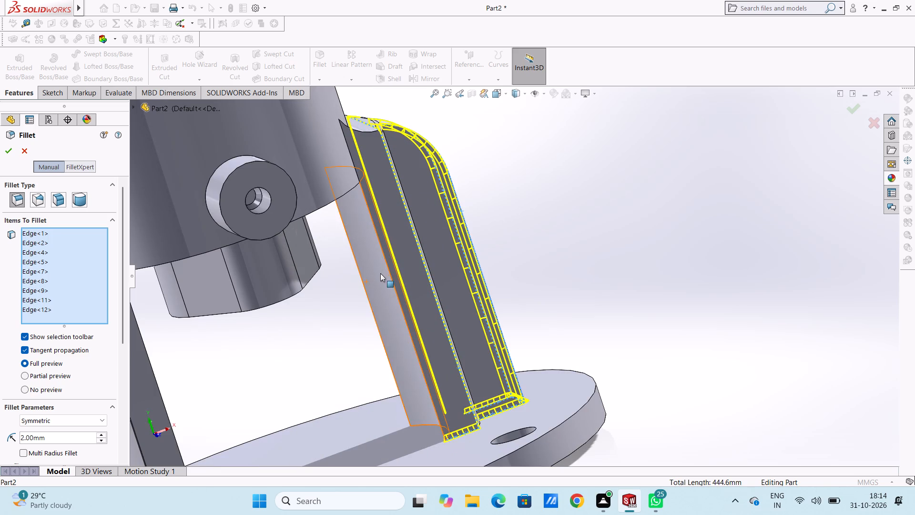
{"action": "middle_click_drag", "start_coordinate": [380, 273], "coordinate": [376, 288]}
{"action": "scroll", "coordinate": [376, 288], "scroll_direction": "down", "scroll_amount": 5}
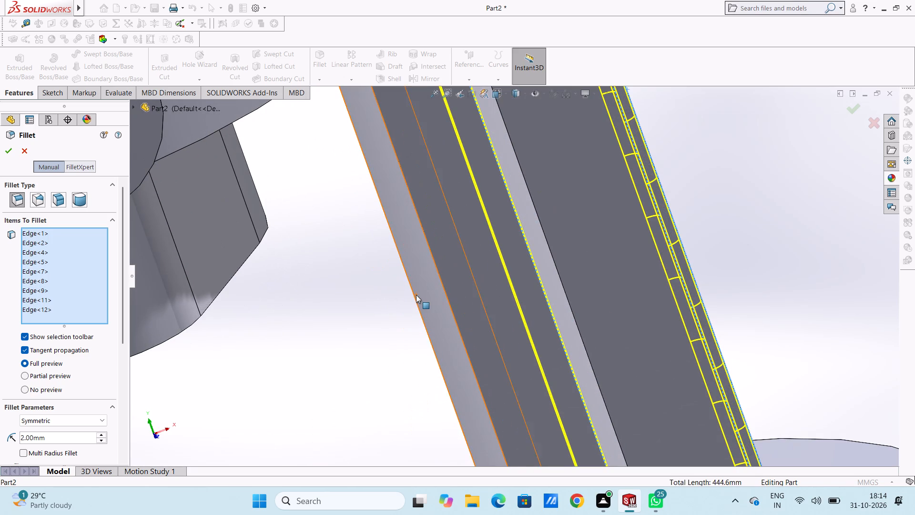
{"action": "left_click", "coordinate": [416, 295]}
{"action": "left_click", "coordinate": [416, 295]}
{"action": "left_click", "coordinate": [416, 297]}
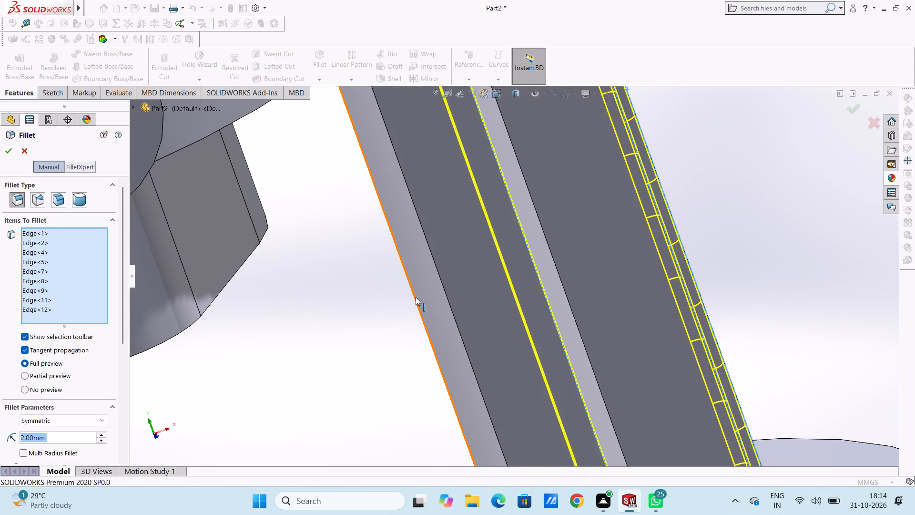
{"action": "left_click", "coordinate": [449, 304]}
Add an outer vertical edge and the adjacent inner vertical edge of the far leg to the 2 mm fillet.
{"action": "scroll", "coordinate": [449, 304], "scroll_direction": "up", "scroll_amount": 5}
{"action": "middle_click_drag", "start_coordinate": [610, 231], "coordinate": [582, 279]}
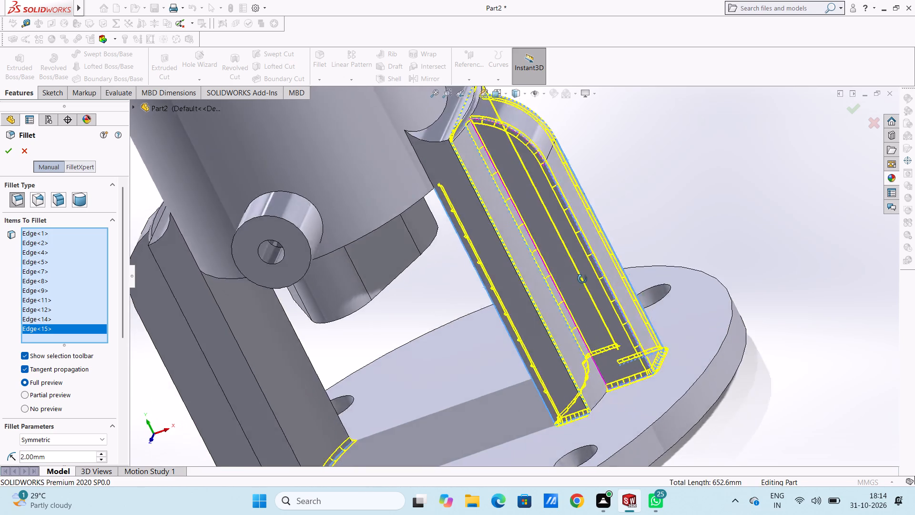
{"action": "middle_click_drag", "start_coordinate": [582, 279], "coordinate": [569, 310]}
{"action": "scroll", "coordinate": [592, 229], "scroll_direction": "up", "scroll_amount": 4}
{"action": "middle_click_drag", "start_coordinate": [634, 213], "coordinate": [576, 315]}
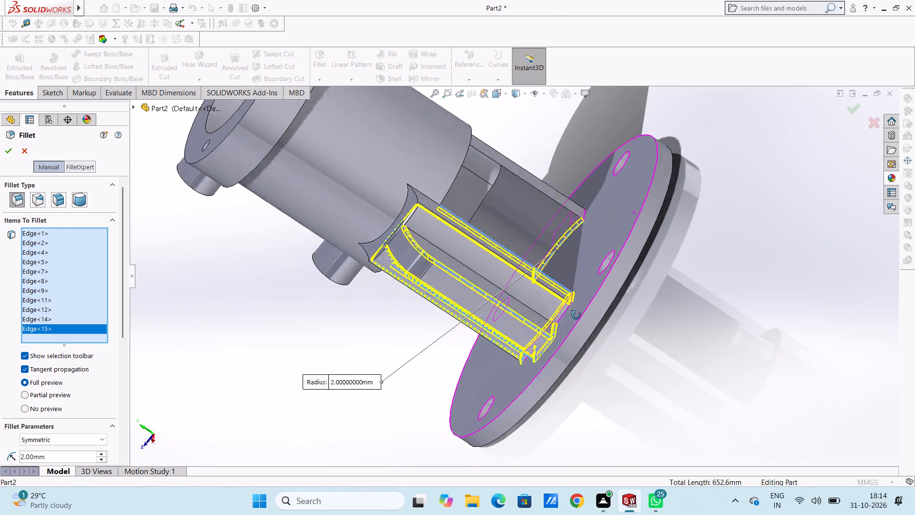
{"action": "middle_click_drag", "start_coordinate": [576, 315], "coordinate": [660, 164]}
{"action": "scroll", "coordinate": [688, 241], "scroll_direction": "up", "scroll_amount": 4}
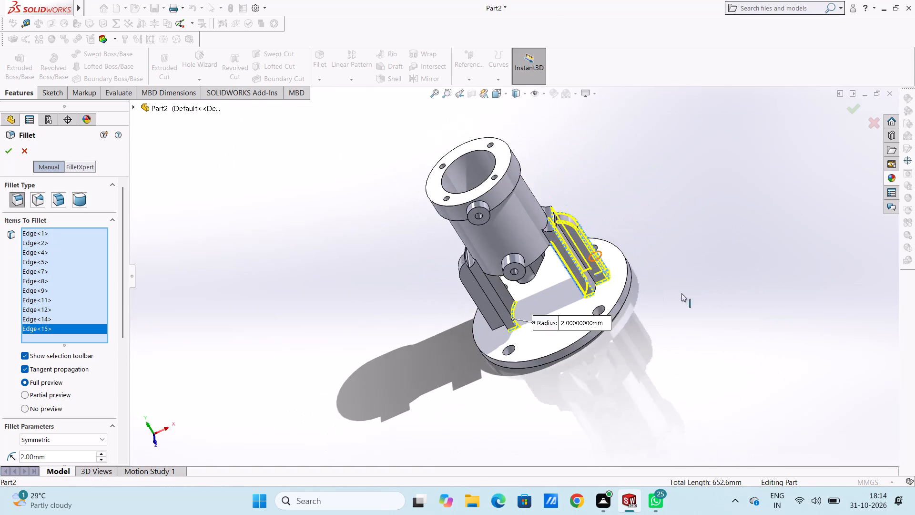
{"action": "middle_click_drag", "start_coordinate": [674, 317], "coordinate": [708, 196]}
{"action": "scroll", "coordinate": [539, 286], "scroll_direction": "down", "scroll_amount": 6}
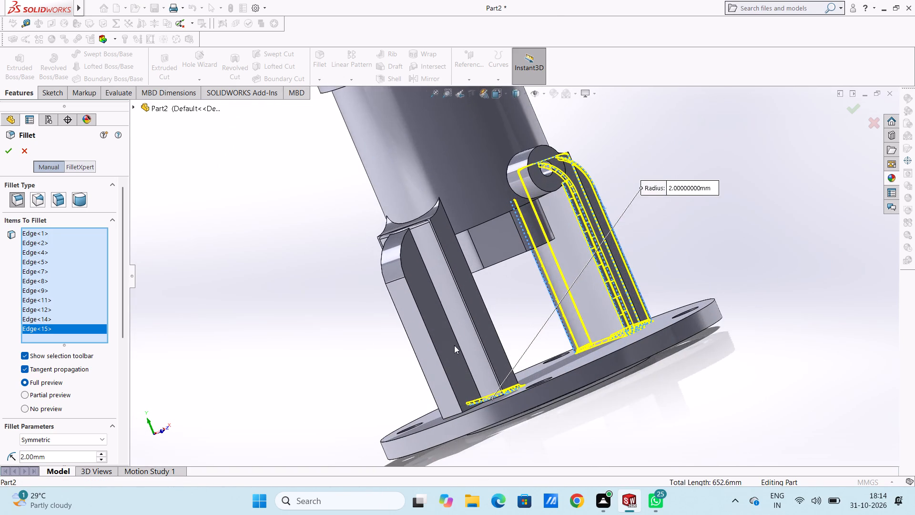
{"action": "scroll", "coordinate": [475, 301], "scroll_direction": "down", "scroll_amount": 6}
{"action": "middle_click_drag", "start_coordinate": [476, 292], "coordinate": [468, 328]}
{"action": "scroll", "coordinate": [458, 330], "scroll_direction": "up", "scroll_amount": 2}
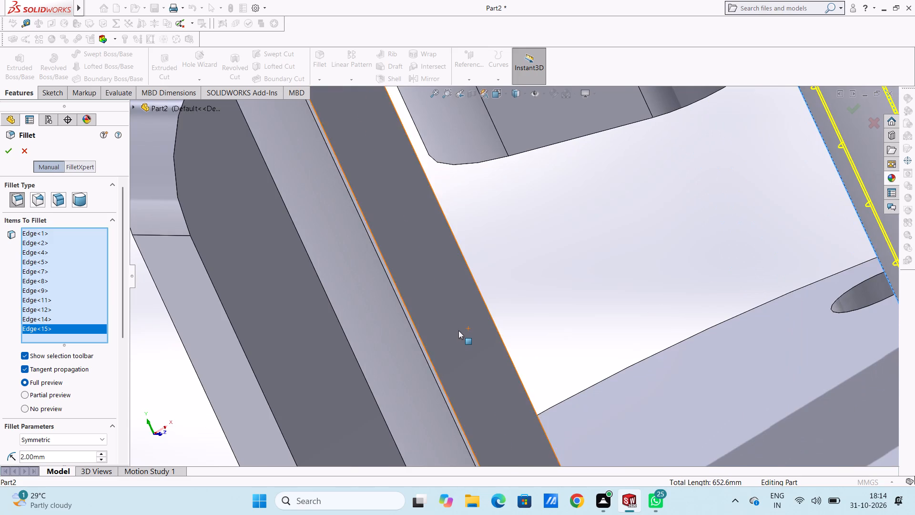
{"action": "scroll", "coordinate": [458, 330], "scroll_direction": "up", "scroll_amount": 2}
{"action": "scroll", "coordinate": [478, 315], "scroll_direction": "down", "scroll_amount": 6}
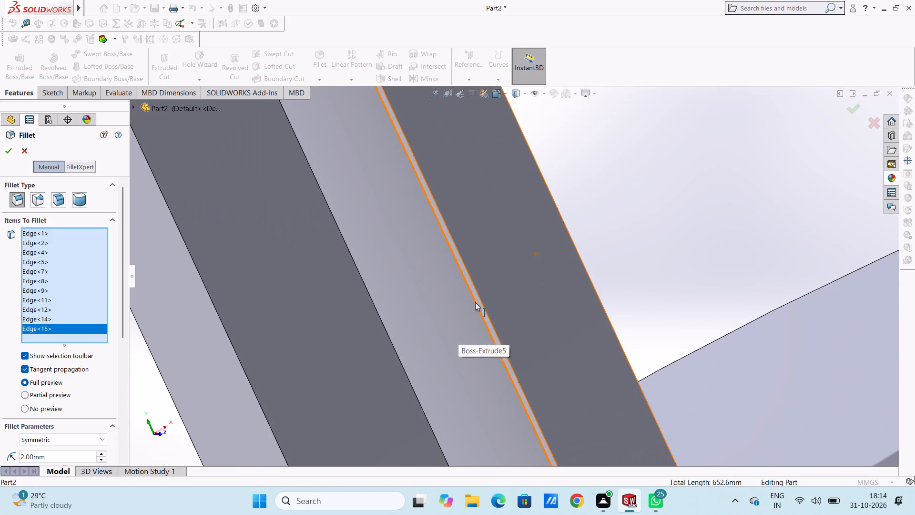
{"action": "left_click", "coordinate": [475, 302]}
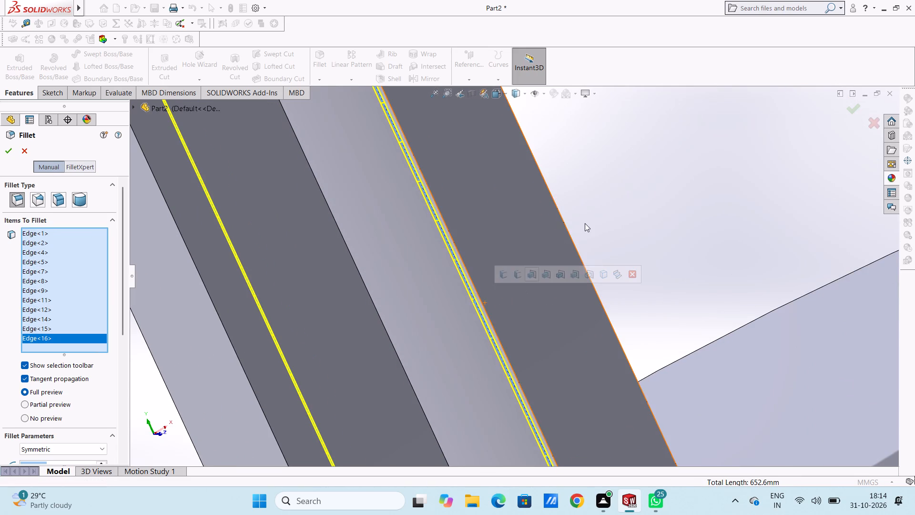
{"action": "left_click", "coordinate": [570, 238]}
Add the far leg's other inner vertical edge and one rib side's junction, long outer and foot edges to the 2 mm fillet.
{"action": "scroll", "coordinate": [655, 222], "scroll_direction": "up", "scroll_amount": 6}
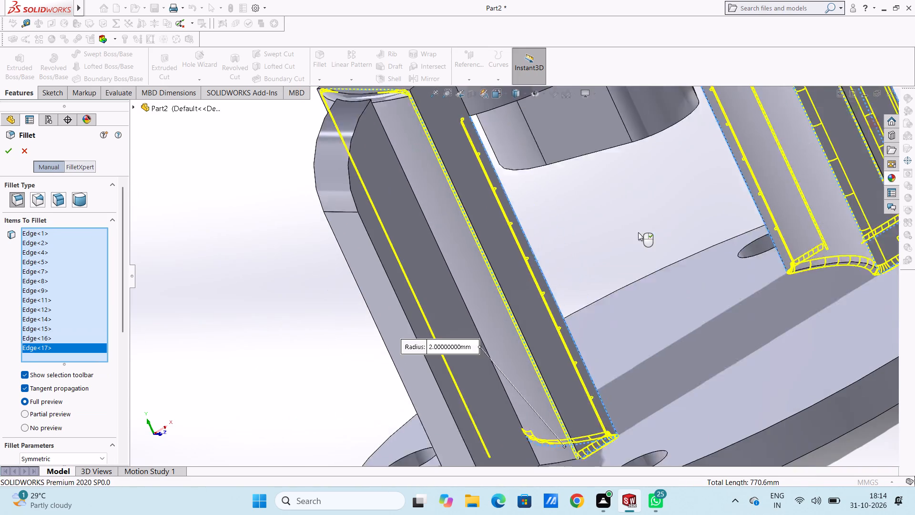
{"action": "scroll", "coordinate": [549, 270], "scroll_direction": "up", "scroll_amount": 2}
{"action": "middle_click_drag", "start_coordinate": [557, 267], "coordinate": [691, 156]}
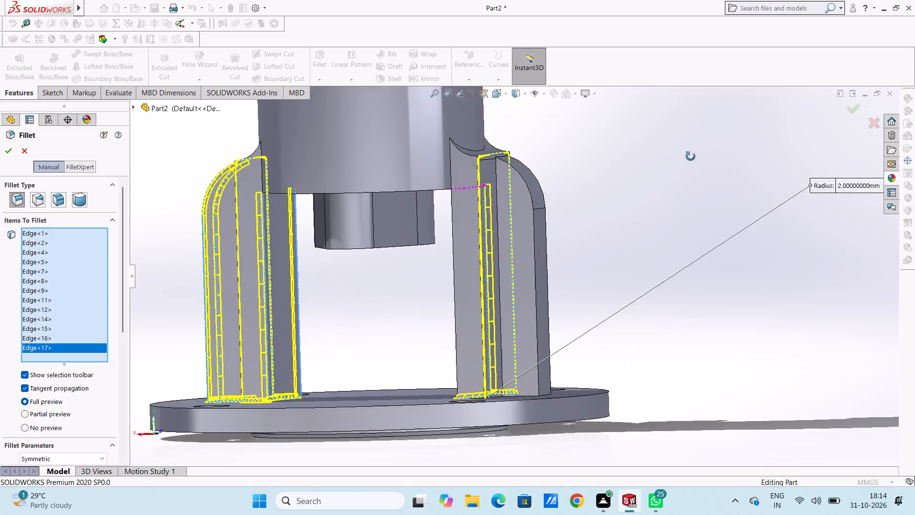
{"action": "middle_click_drag", "start_coordinate": [691, 156], "coordinate": [674, 225]}
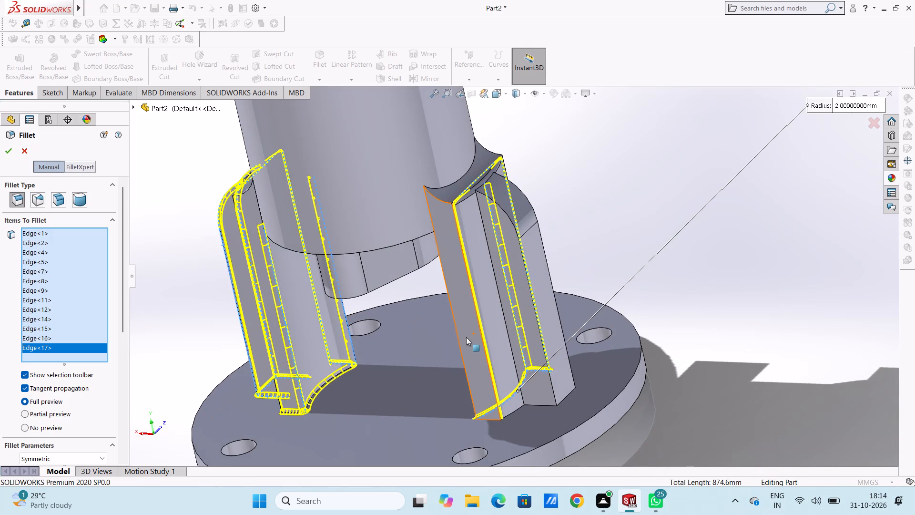
{"action": "left_click", "coordinate": [459, 347]}
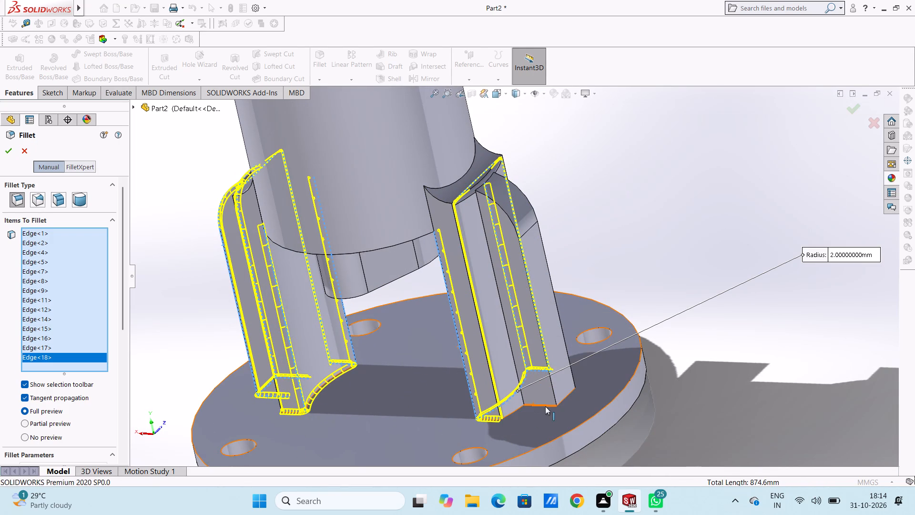
{"action": "left_click", "coordinate": [503, 314]}
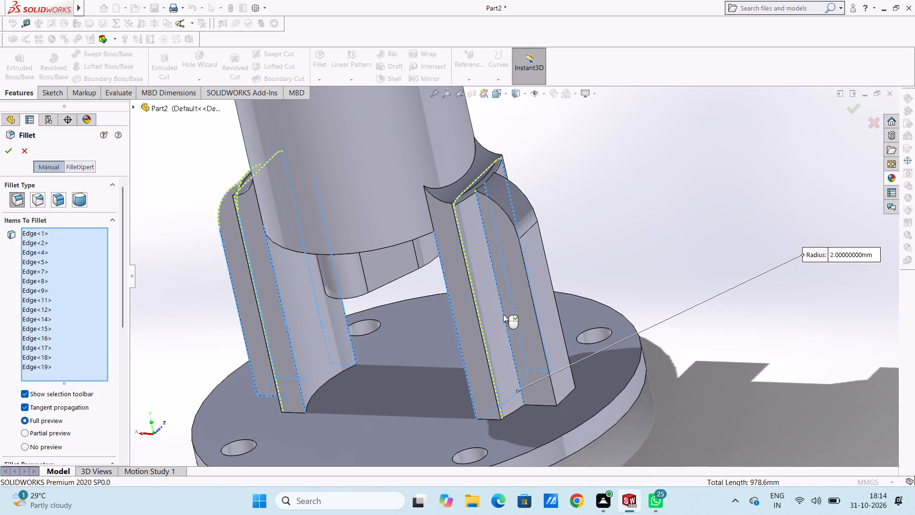
{"action": "left_click", "coordinate": [553, 385]}
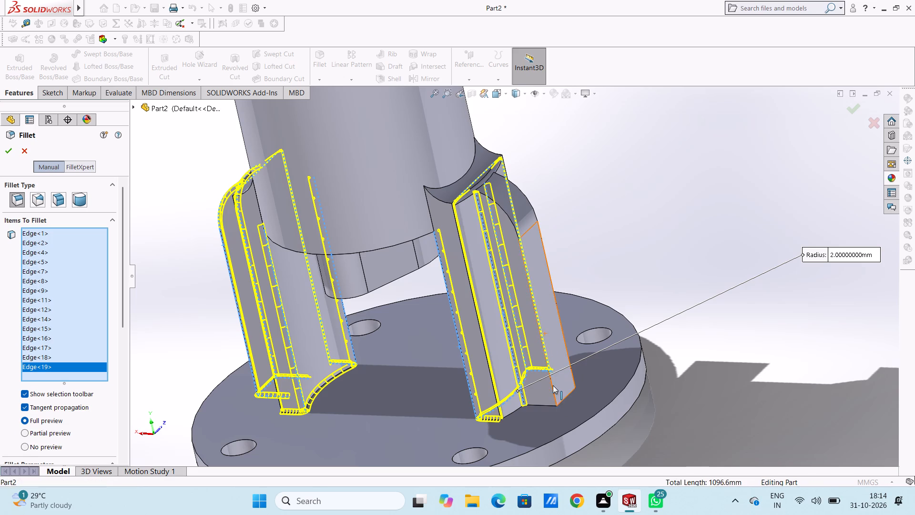
{"action": "left_click", "coordinate": [544, 404]}
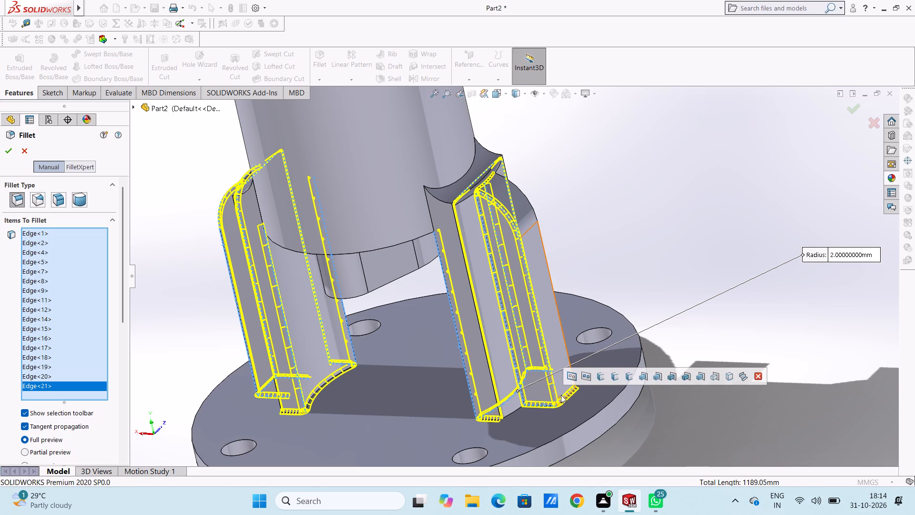
Add the foot edge and the leg junction edge on the opposite side of the far leg's rib to the 2 mm fillet.
{"action": "middle_click_drag", "start_coordinate": [649, 241], "coordinate": [564, 406]}
{"action": "scroll", "coordinate": [508, 448], "scroll_direction": "down", "scroll_amount": 2}
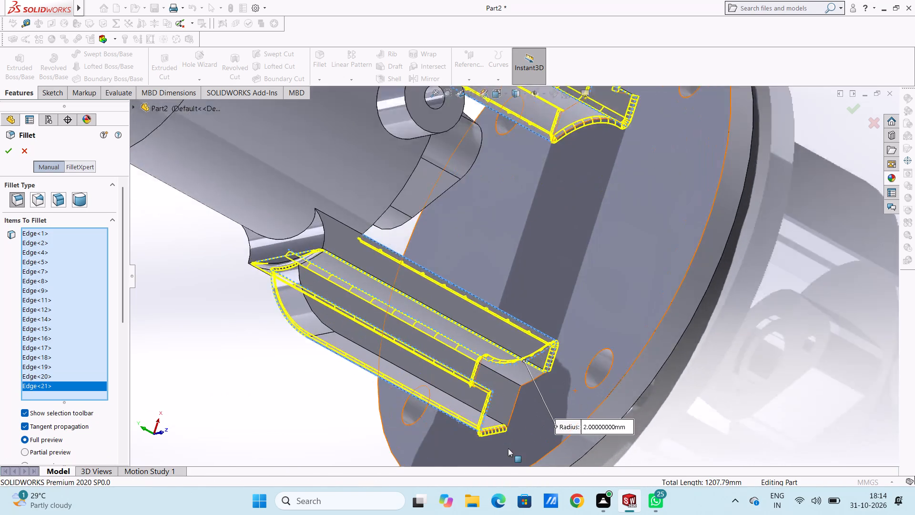
{"action": "scroll", "coordinate": [508, 448], "scroll_direction": "down", "scroll_amount": 4}
{"action": "left_click", "coordinate": [460, 311]}
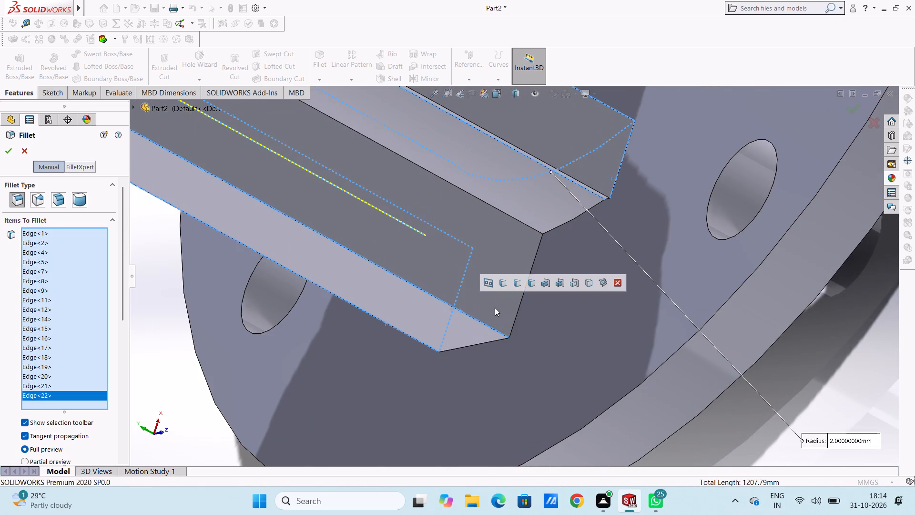
{"action": "left_click", "coordinate": [518, 311]}
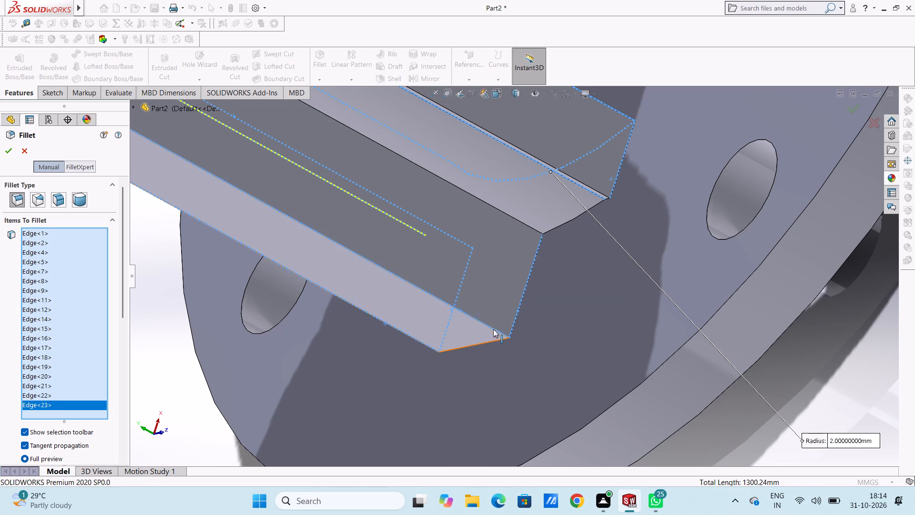
{"action": "left_click", "coordinate": [492, 328]}
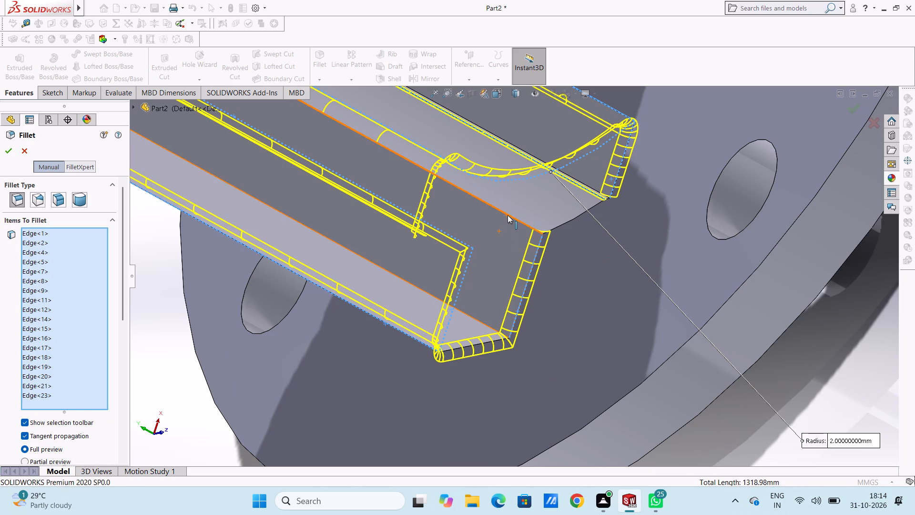
{"action": "left_click", "coordinate": [508, 215]}
Finish the edge selection around the far leg's rib and apply the 2 mm fillet to the selected leg and rib edges.
{"action": "scroll", "coordinate": [508, 214], "scroll_direction": "up", "scroll_amount": 12}
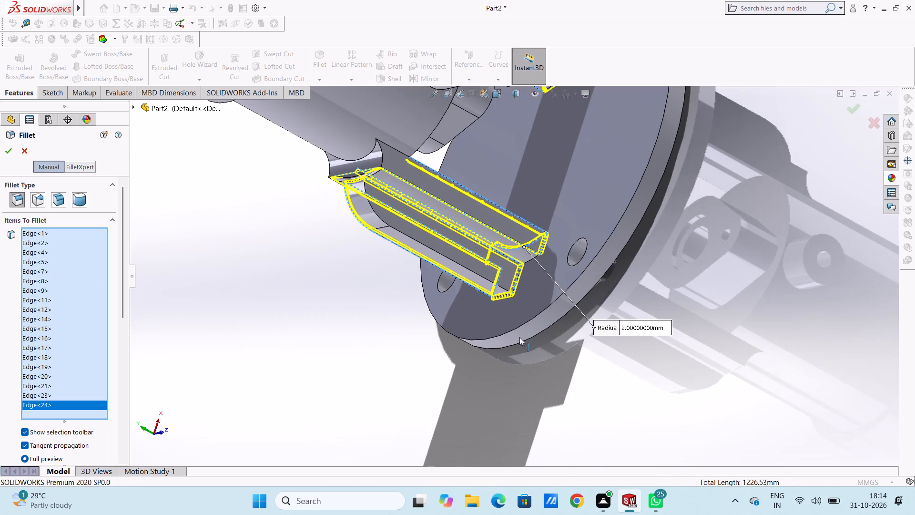
{"action": "middle_click_drag", "start_coordinate": [519, 337], "coordinate": [544, 287]}
{"action": "scroll", "coordinate": [414, 233], "scroll_direction": "down", "scroll_amount": 3}
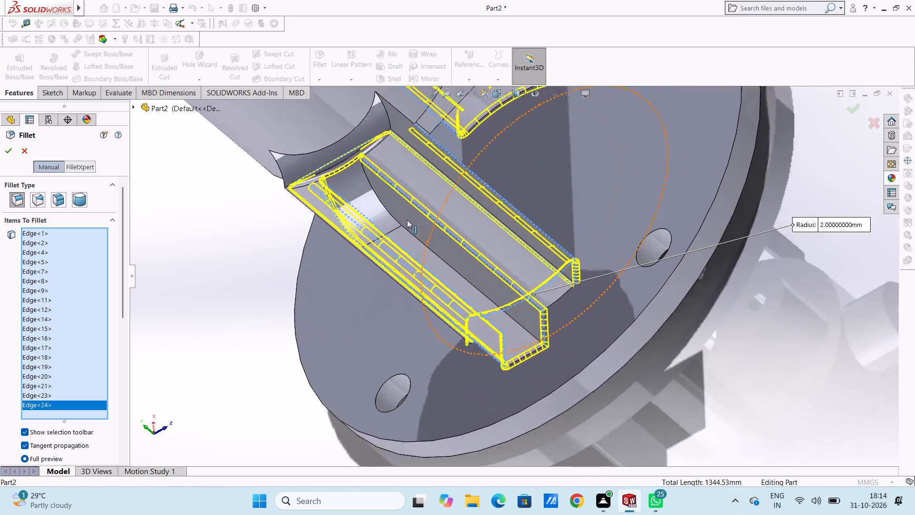
{"action": "scroll", "coordinate": [407, 220], "scroll_direction": "down", "scroll_amount": 2}
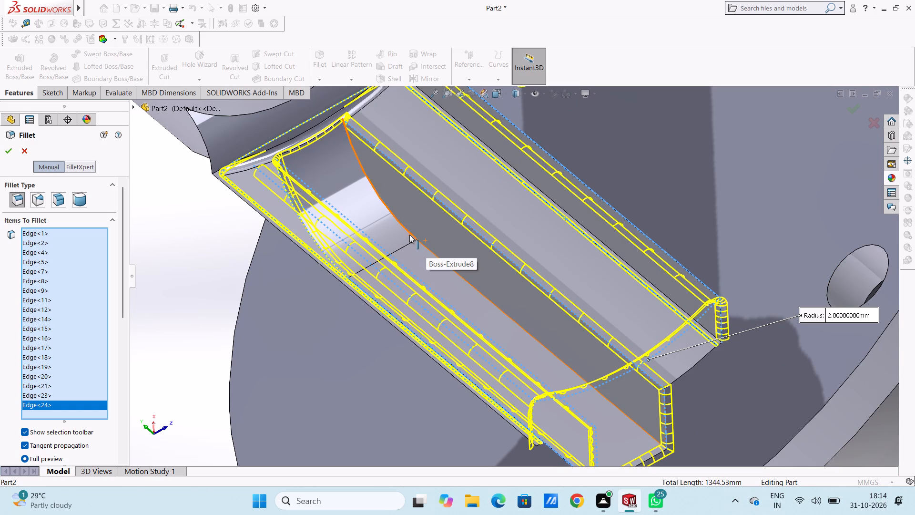
{"action": "left_click", "coordinate": [409, 233]}
{"action": "left_click", "coordinate": [409, 233]}
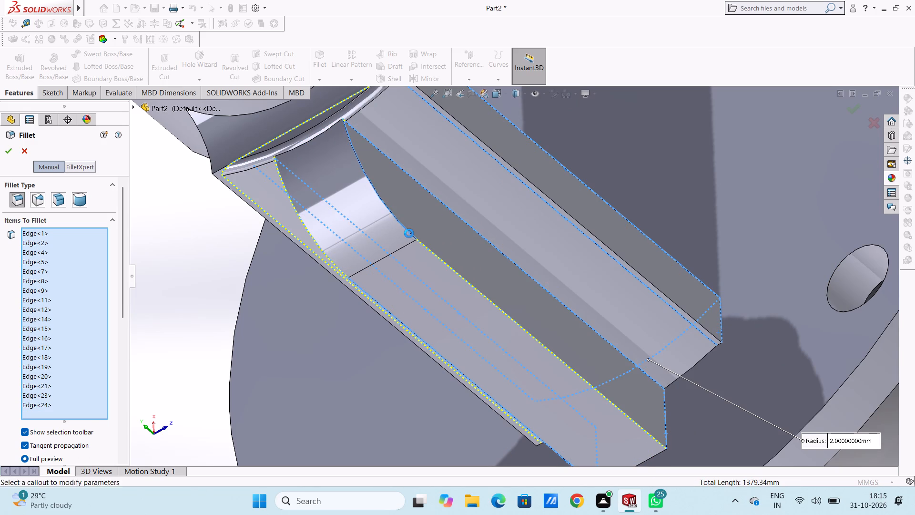
{"action": "left_click", "coordinate": [10, 149]}
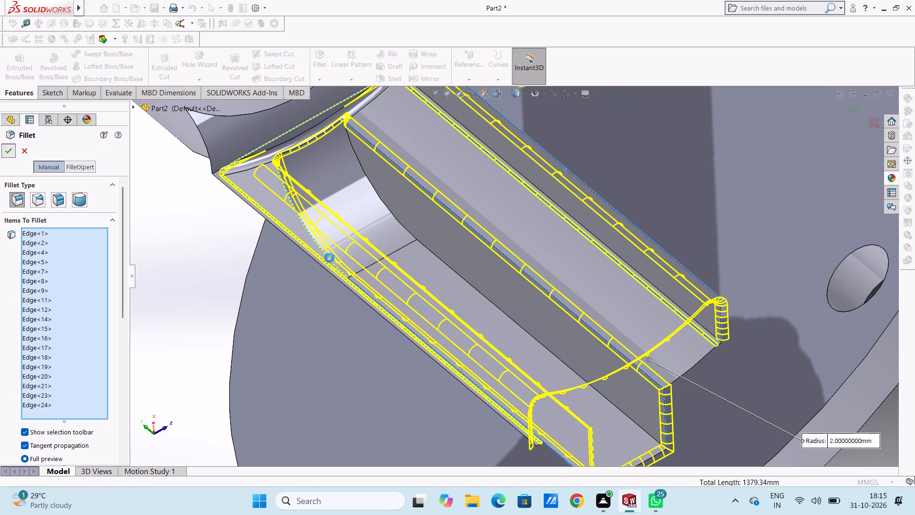
Start another 2 mm fillet on the lower side boss's junction with the cylinder and one rib-to-leg junction edge on each leg.
{"action": "scroll", "coordinate": [595, 307], "scroll_direction": "up", "scroll_amount": 10}
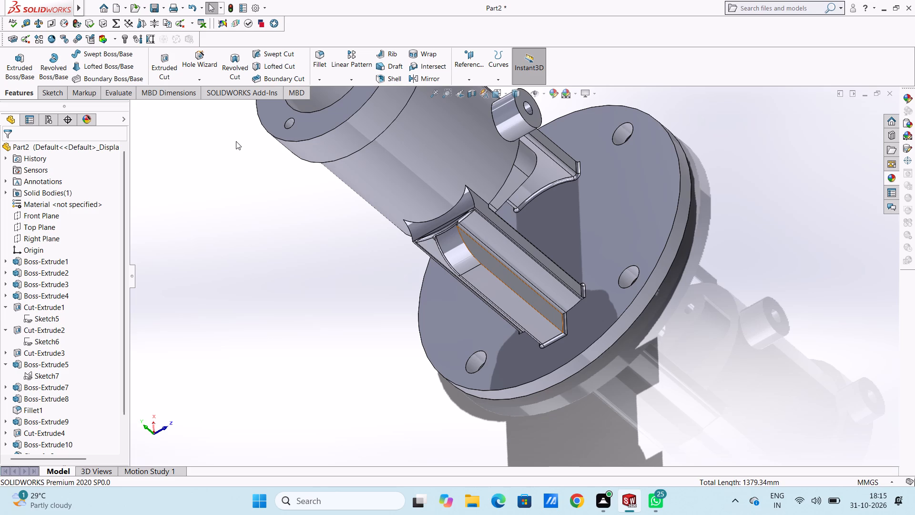
{"action": "left_click", "coordinate": [318, 56]}
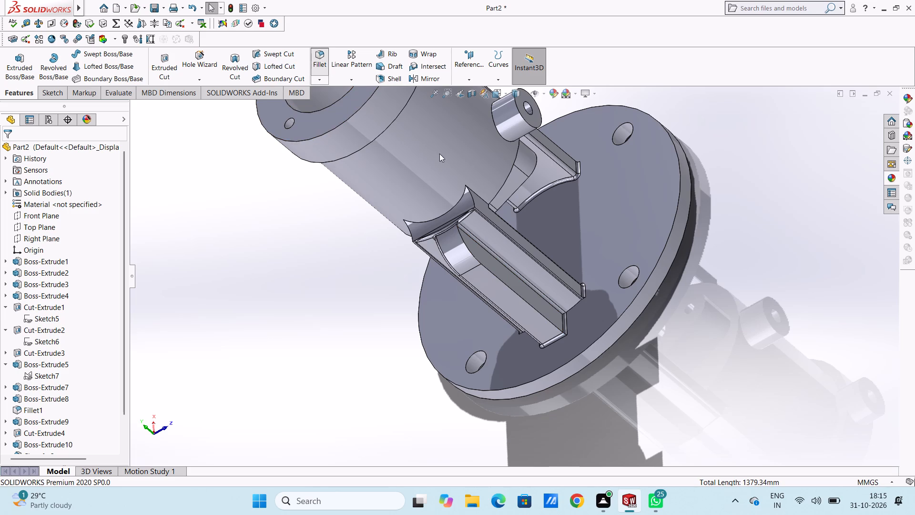
{"action": "left_click", "coordinate": [510, 142]}
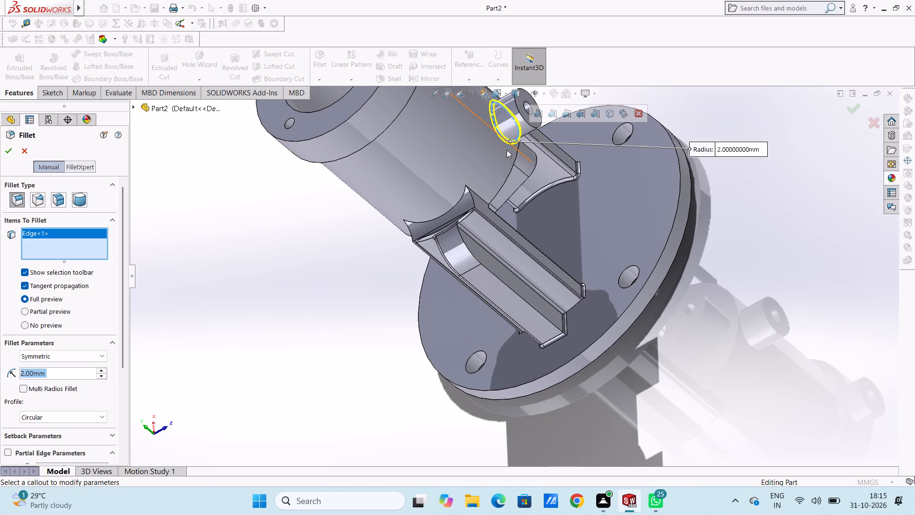
{"action": "left_click", "coordinate": [492, 274]}
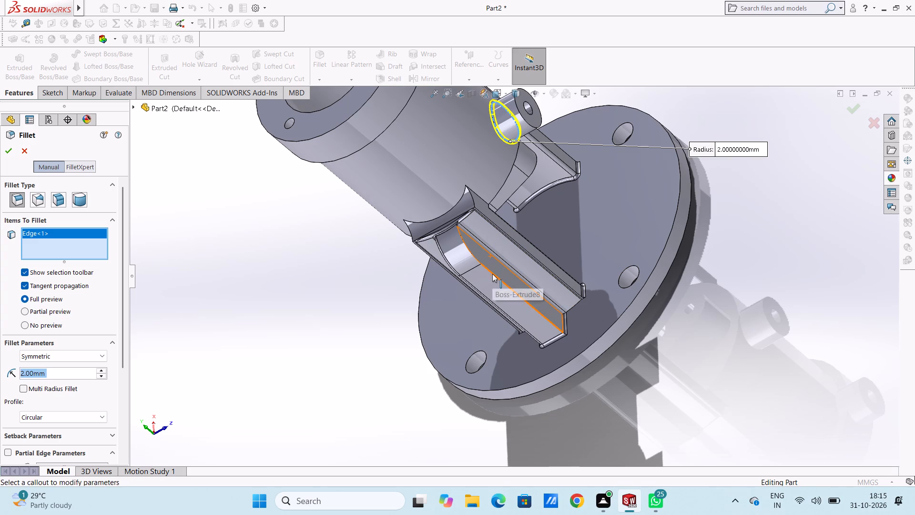
{"action": "middle_click_drag", "start_coordinate": [462, 334], "coordinate": [547, 235]}
{"action": "scroll", "coordinate": [439, 214], "scroll_direction": "up", "scroll_amount": 3}
{"action": "middle_click_drag", "start_coordinate": [412, 243], "coordinate": [462, 266]}
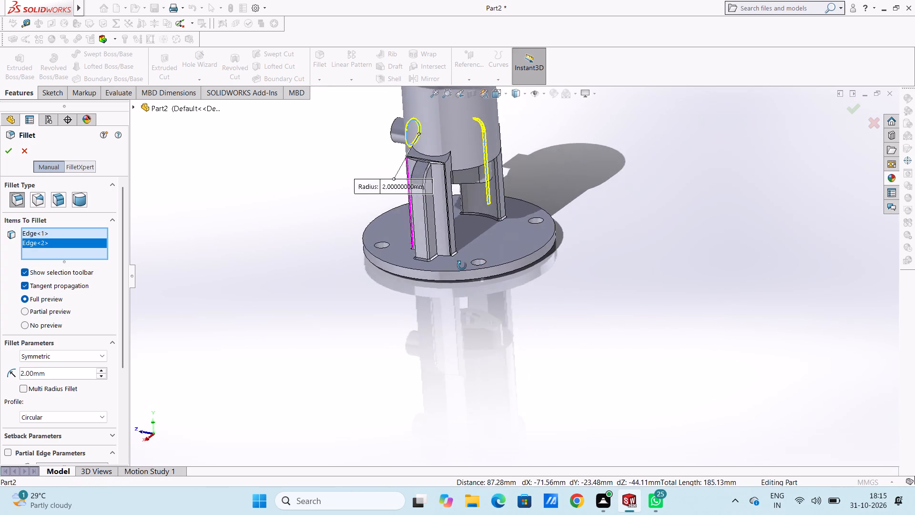
{"action": "middle_click_drag", "start_coordinate": [462, 266], "coordinate": [462, 266]}
{"action": "scroll", "coordinate": [406, 195], "scroll_direction": "down", "scroll_amount": 5}
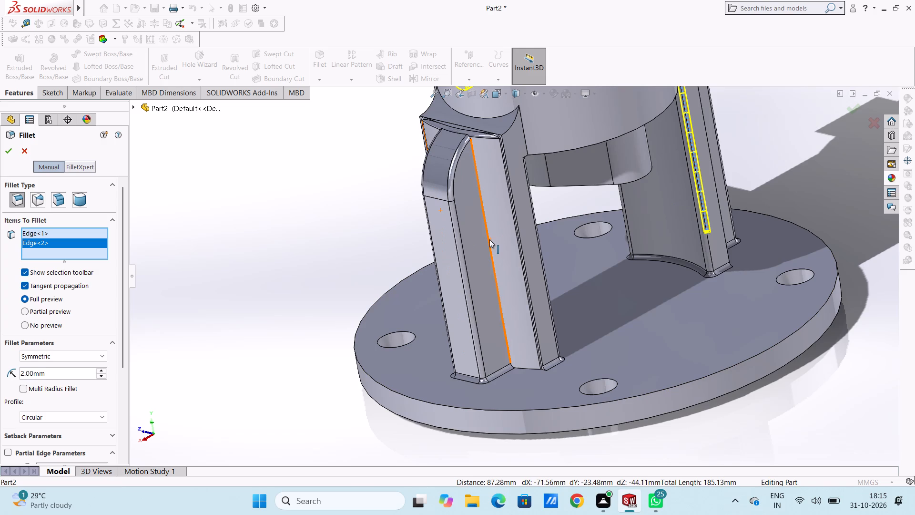
{"action": "left_click", "coordinate": [489, 239]}
{"action": "scroll", "coordinate": [535, 249], "scroll_direction": "up", "scroll_amount": 3}
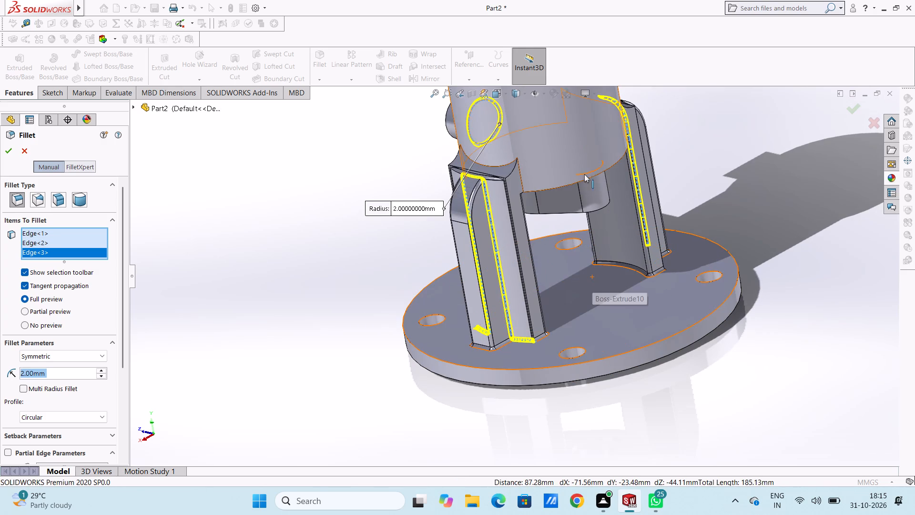
Add the upper side boss's junction edges and the top collar's underside edge around the cylinder, and apply the 2 mm fillet.
{"action": "scroll", "coordinate": [557, 180], "scroll_direction": "up", "scroll_amount": 6}
{"action": "middle_click_drag", "start_coordinate": [497, 237], "coordinate": [559, 255]}
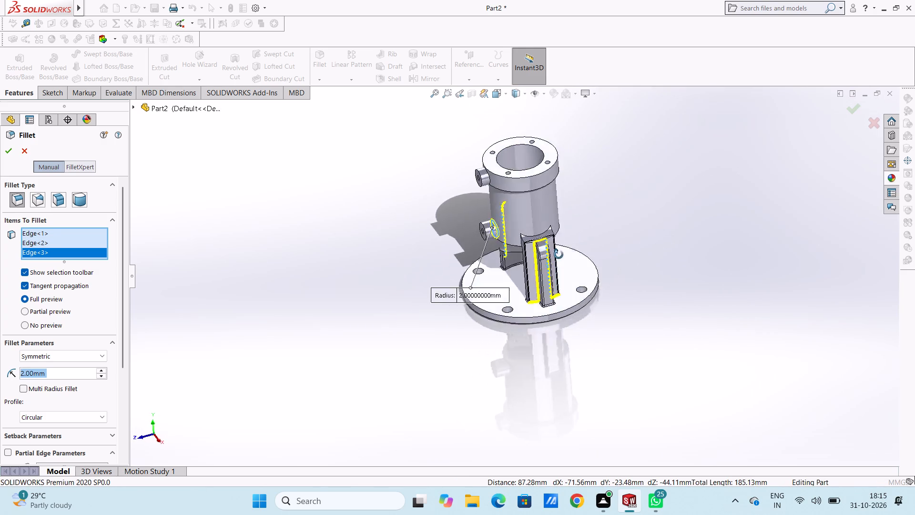
{"action": "middle_click_drag", "start_coordinate": [559, 255], "coordinate": [577, 214]}
{"action": "scroll", "coordinate": [472, 121], "scroll_direction": "down", "scroll_amount": 6}
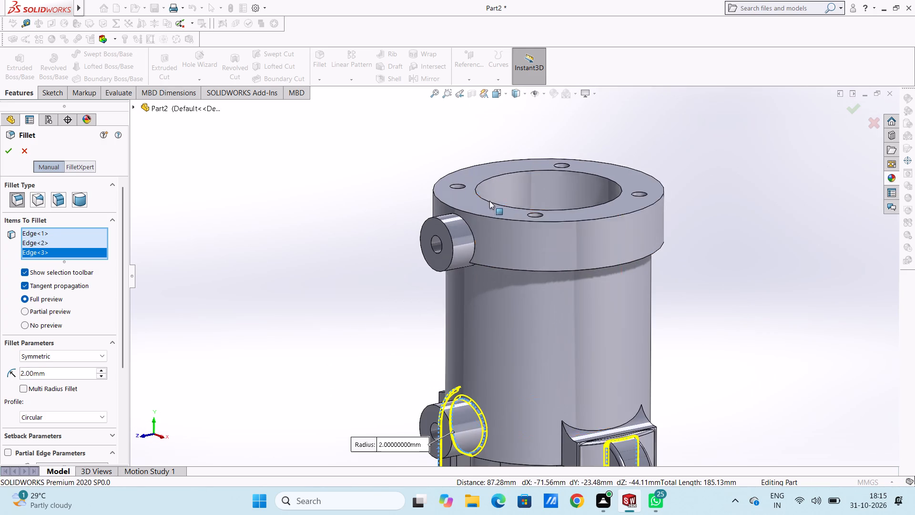
{"action": "left_click", "coordinate": [473, 235]}
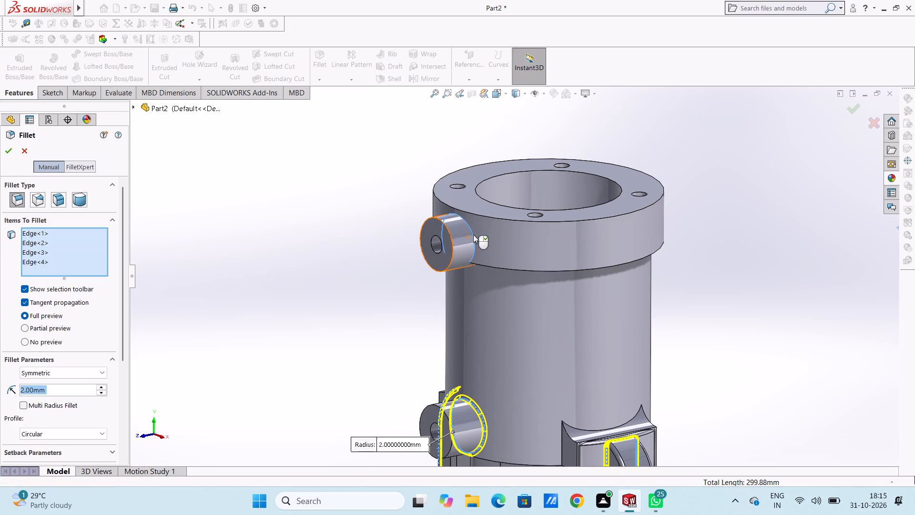
{"action": "middle_click_drag", "start_coordinate": [483, 278], "coordinate": [486, 201]}
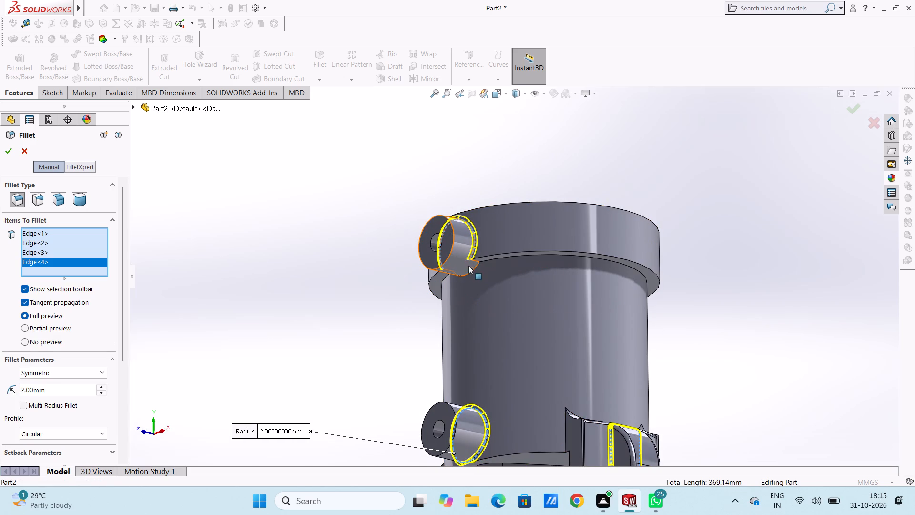
{"action": "left_click", "coordinate": [471, 272]}
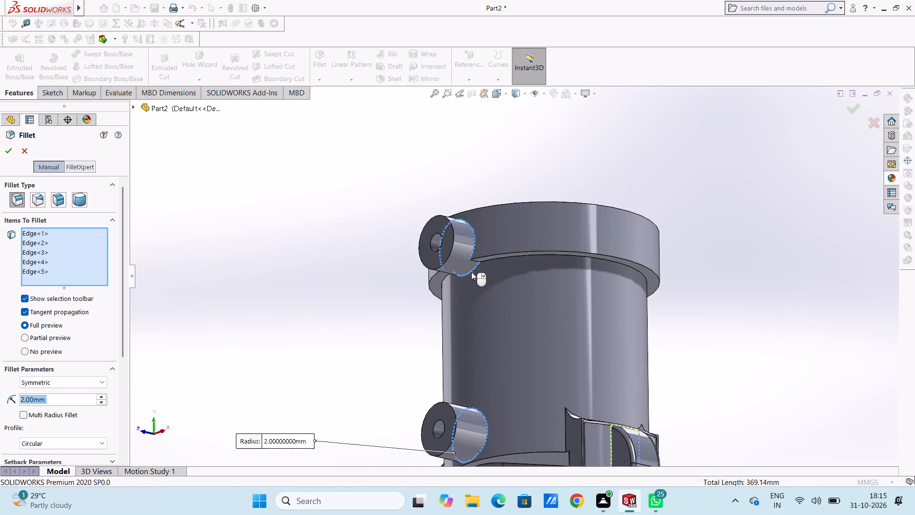
{"action": "left_click", "coordinate": [499, 259]}
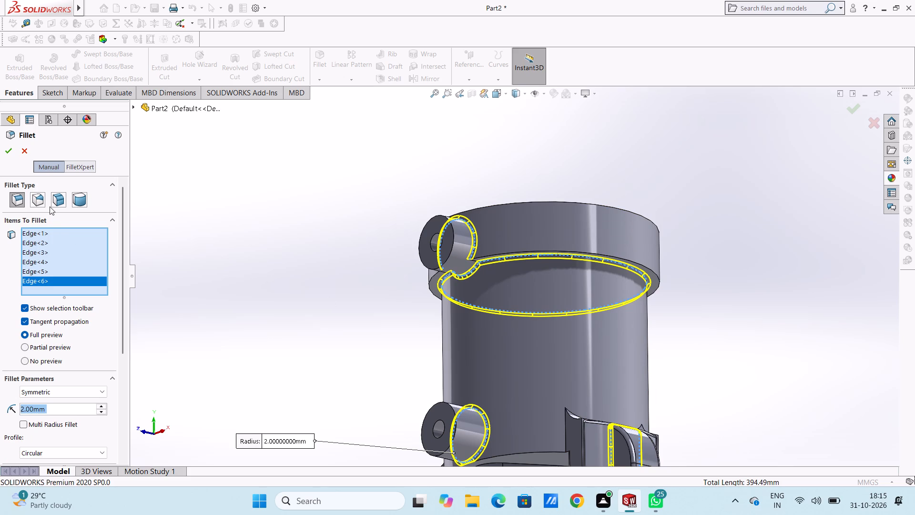
{"action": "left_click", "coordinate": [11, 154]}
Chamfer the bore's top circular edge by 2 mm at 45 degrees.
{"action": "scroll", "coordinate": [373, 236], "scroll_direction": "up", "scroll_amount": 2}
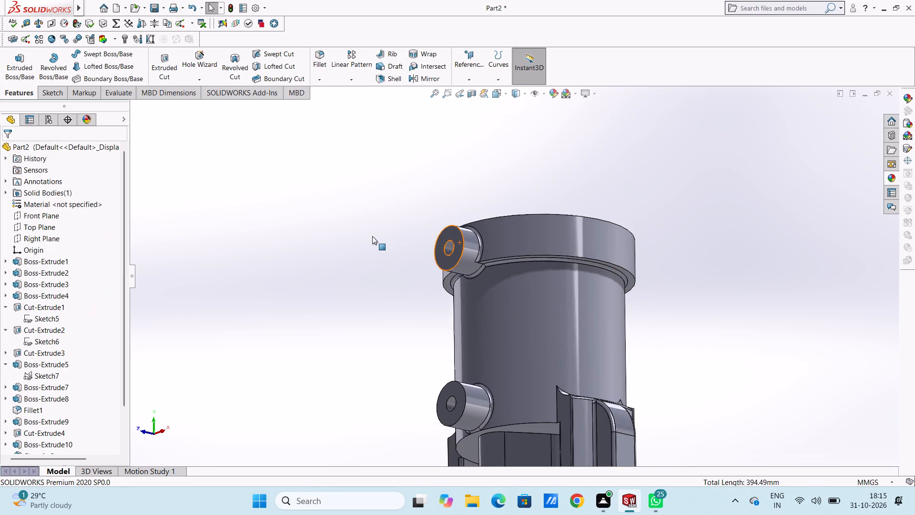
{"action": "middle_click_drag", "start_coordinate": [386, 225], "coordinate": [297, 357]}
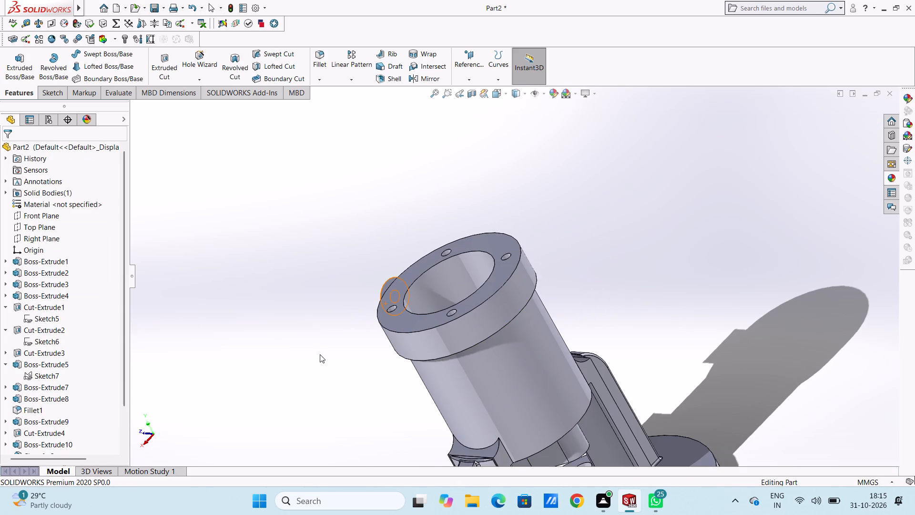
{"action": "left_click", "coordinate": [319, 83]}
{"action": "left_click", "coordinate": [323, 105]}
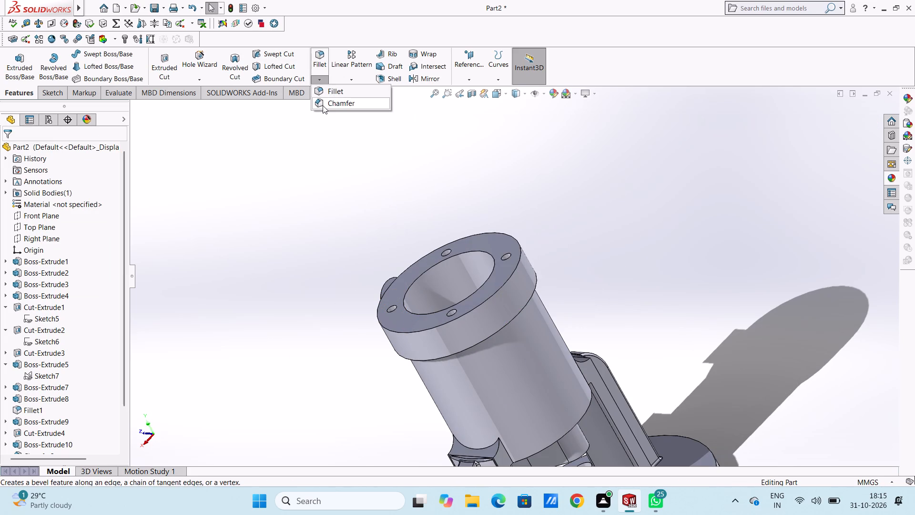
{"action": "left_click", "coordinate": [435, 265]}
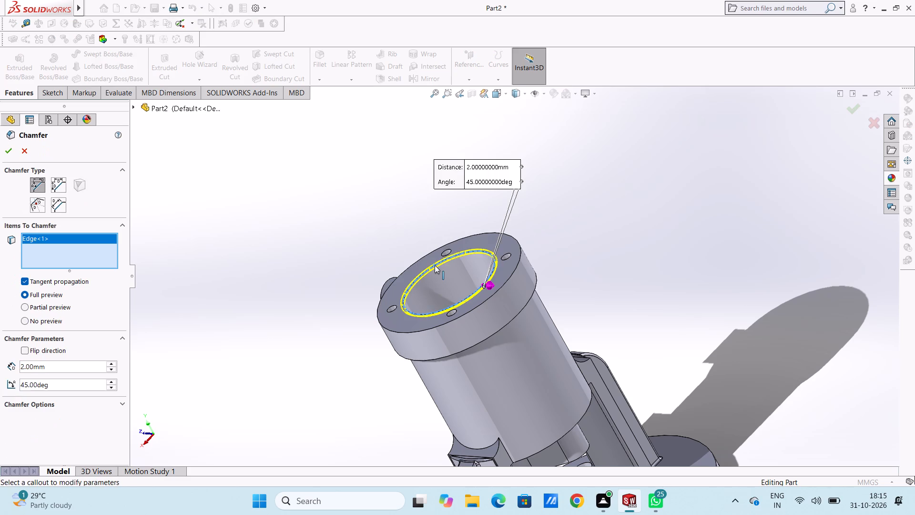
{"action": "left_click", "coordinate": [10, 150]}
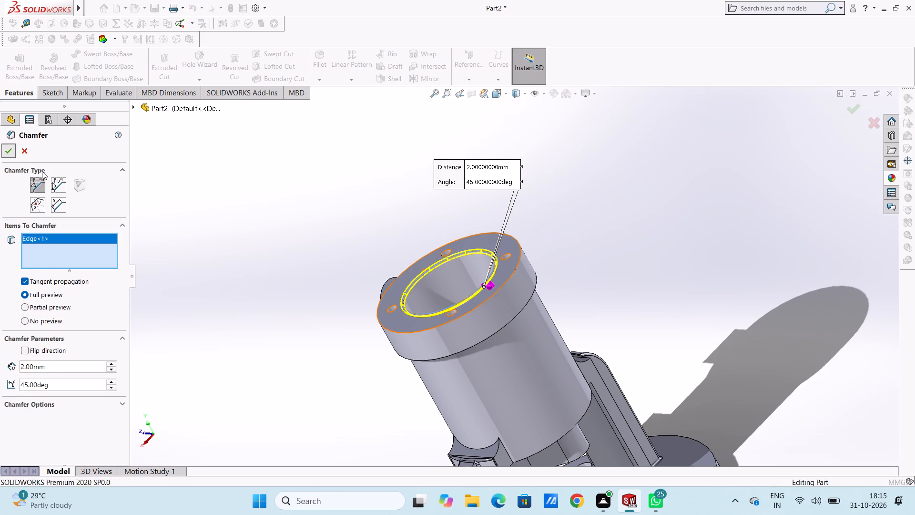
Show the whole housing in the isometric view.
{"action": "scroll", "coordinate": [263, 205], "scroll_direction": "up", "scroll_amount": 4}
{"action": "middle_click_drag", "start_coordinate": [338, 247], "coordinate": [407, 194]}
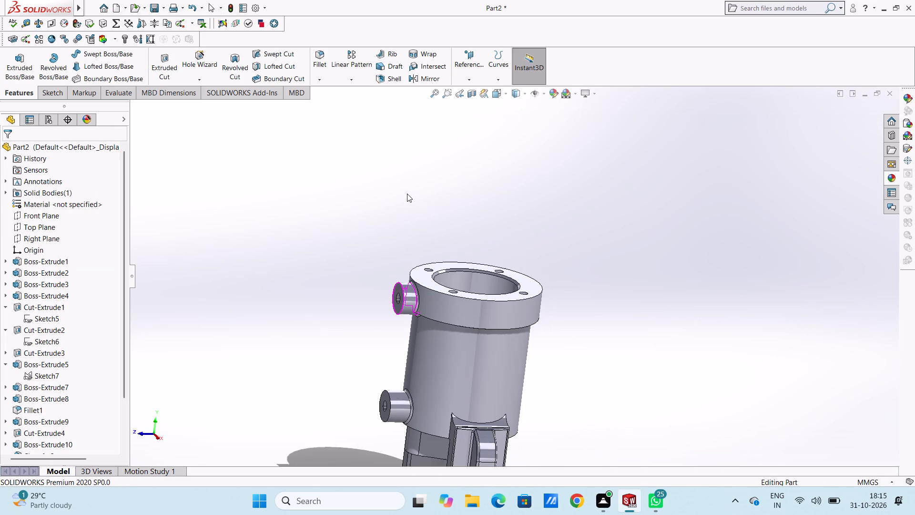
{"action": "key", "text": "ctrl+7"}
{"action": "key", "text": "Escape"}
{"action": "key", "text": "Escape"}
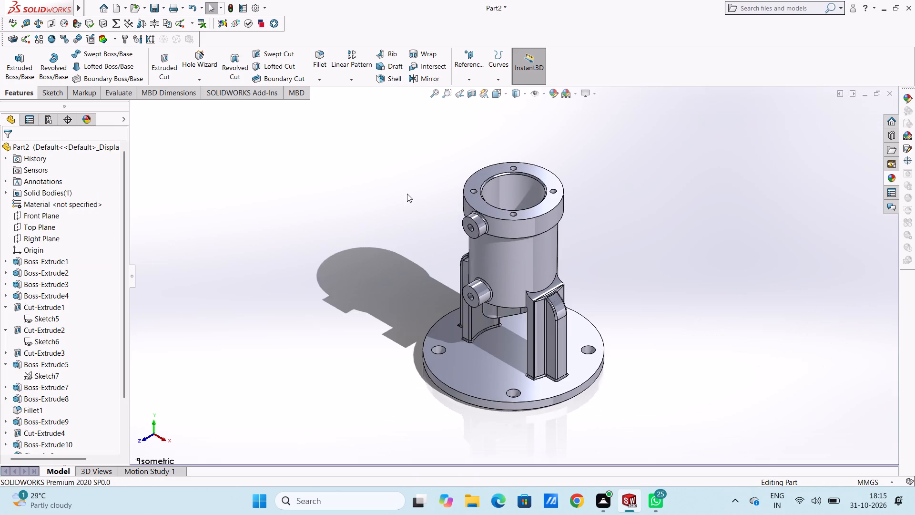
{"action": "scroll", "coordinate": [500, 210], "scroll_direction": "down", "scroll_amount": 1}
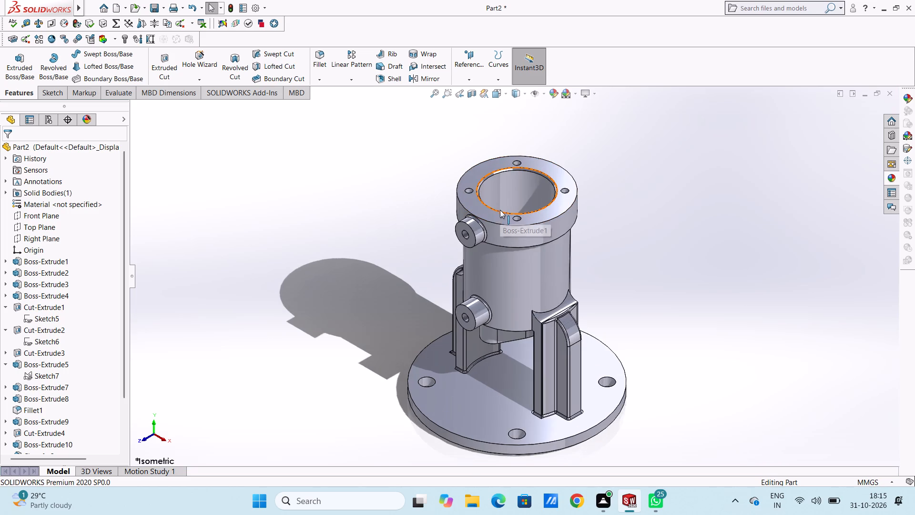
{"action": "scroll", "coordinate": [500, 210], "scroll_direction": "up", "scroll_amount": 2}
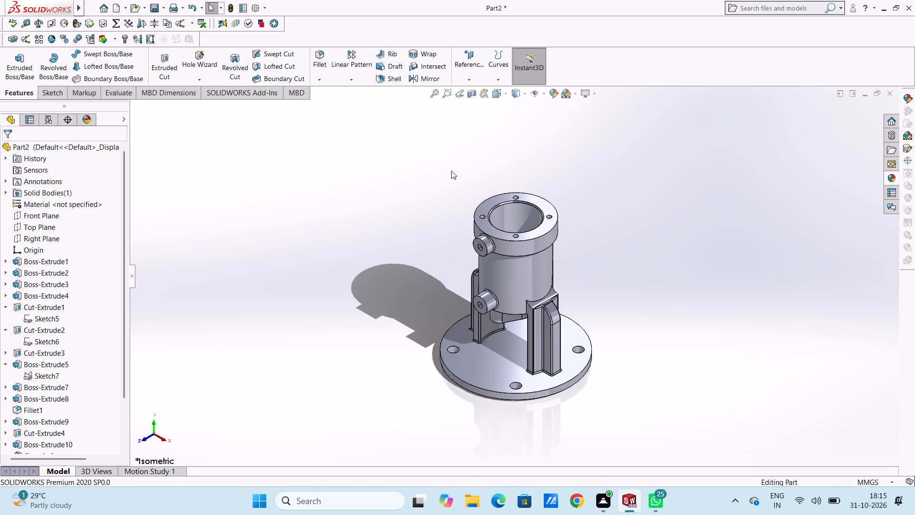
Open the colour appearance settings for the whole part.
{"action": "left_click", "coordinate": [552, 95]}
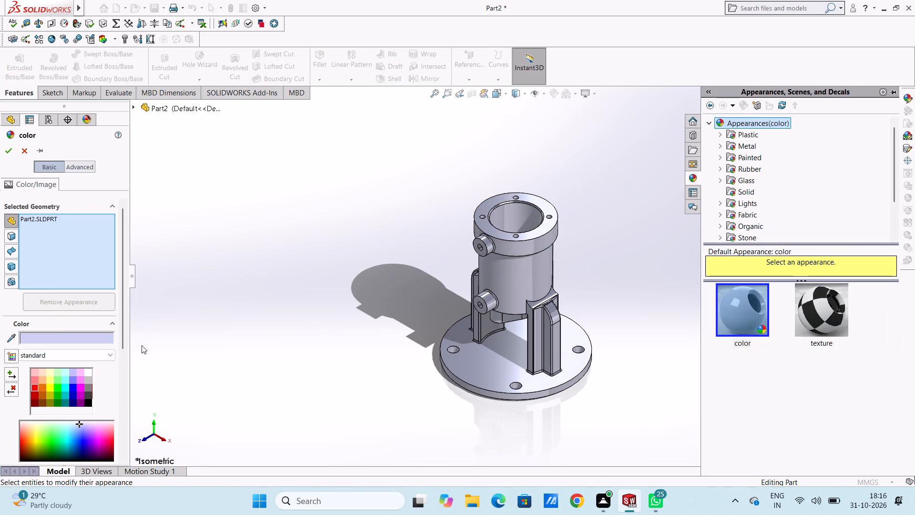
{"action": "scroll", "coordinate": [59, 406], "scroll_direction": "down", "scroll_amount": 3}
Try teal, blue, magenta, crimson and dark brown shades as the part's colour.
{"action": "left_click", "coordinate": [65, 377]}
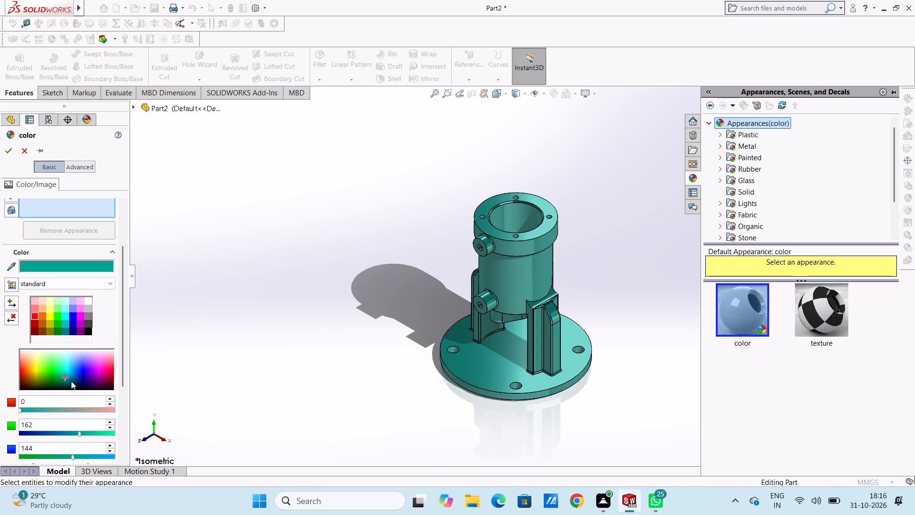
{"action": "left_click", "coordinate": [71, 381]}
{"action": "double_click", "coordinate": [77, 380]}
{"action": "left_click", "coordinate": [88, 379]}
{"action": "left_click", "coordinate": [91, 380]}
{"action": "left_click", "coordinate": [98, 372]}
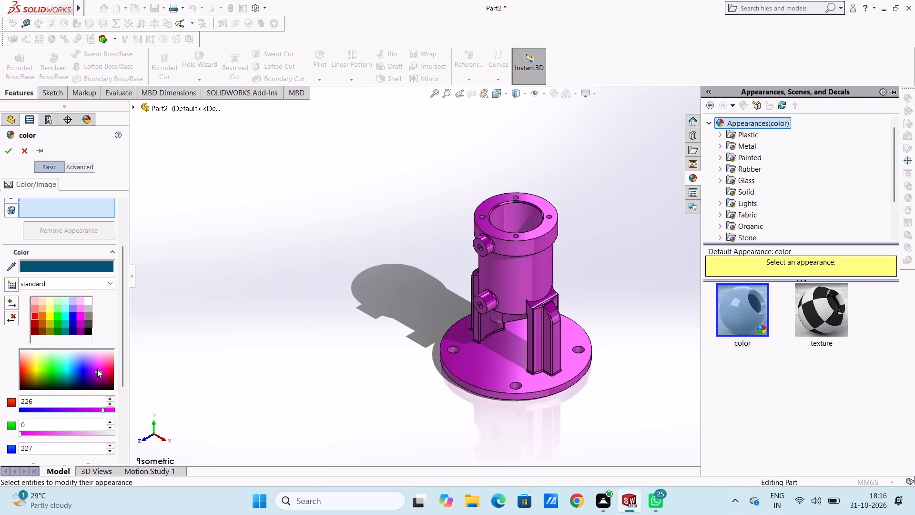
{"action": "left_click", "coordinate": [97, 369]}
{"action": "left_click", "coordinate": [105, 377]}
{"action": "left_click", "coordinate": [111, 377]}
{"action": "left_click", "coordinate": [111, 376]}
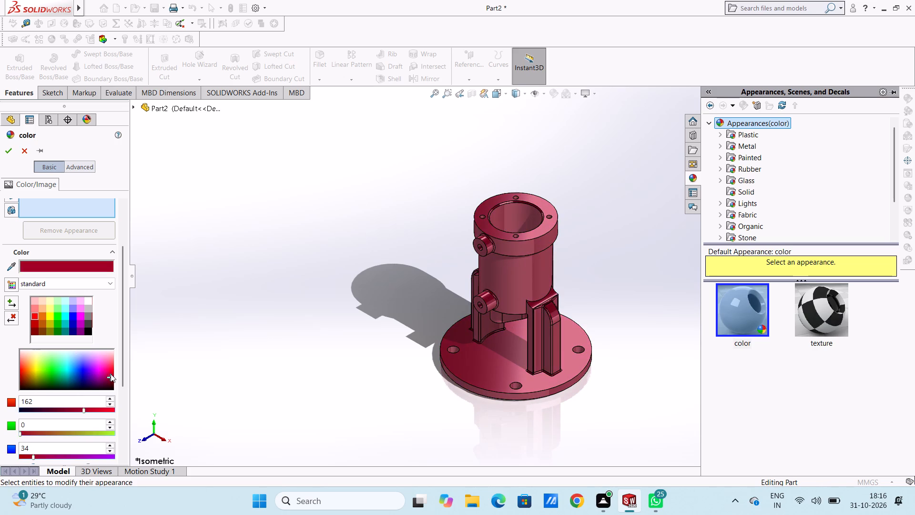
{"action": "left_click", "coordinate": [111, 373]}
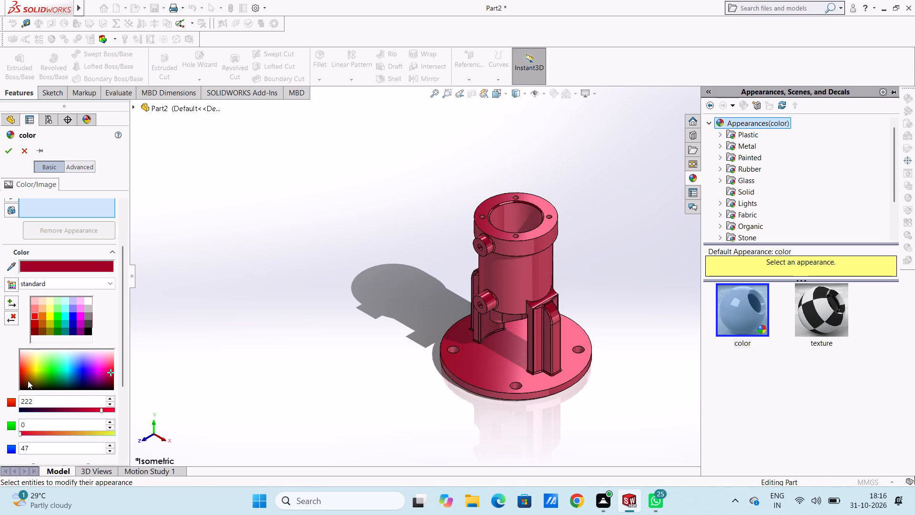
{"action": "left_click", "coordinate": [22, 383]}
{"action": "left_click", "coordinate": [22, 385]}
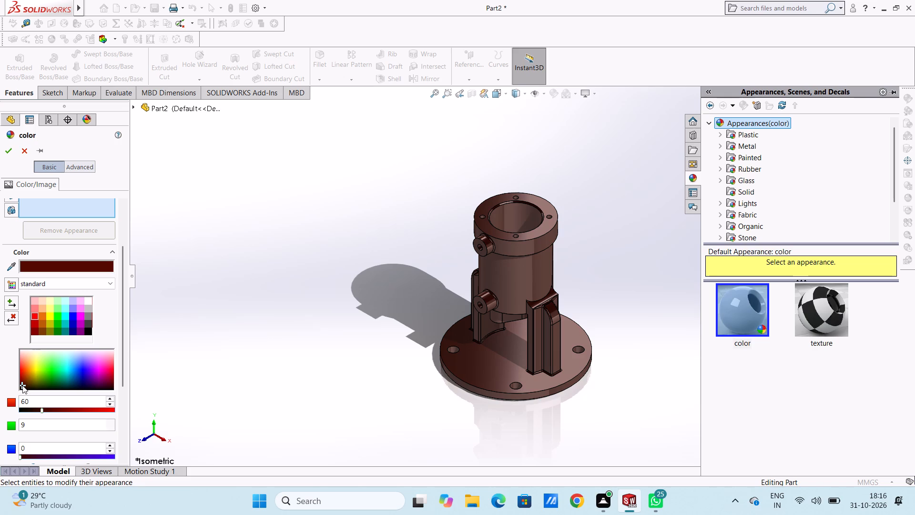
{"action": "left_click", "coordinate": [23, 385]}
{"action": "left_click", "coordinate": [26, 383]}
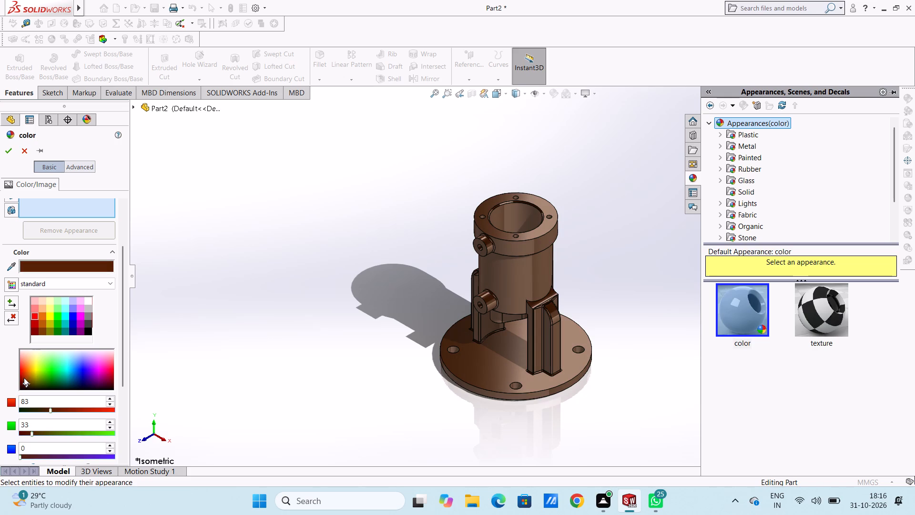
Set the part's colour to dark red, RGB 113, 13, 0, and accept it for the whole part.
{"action": "left_click", "coordinate": [22, 379]}
{"action": "left_click", "coordinate": [22, 379]}
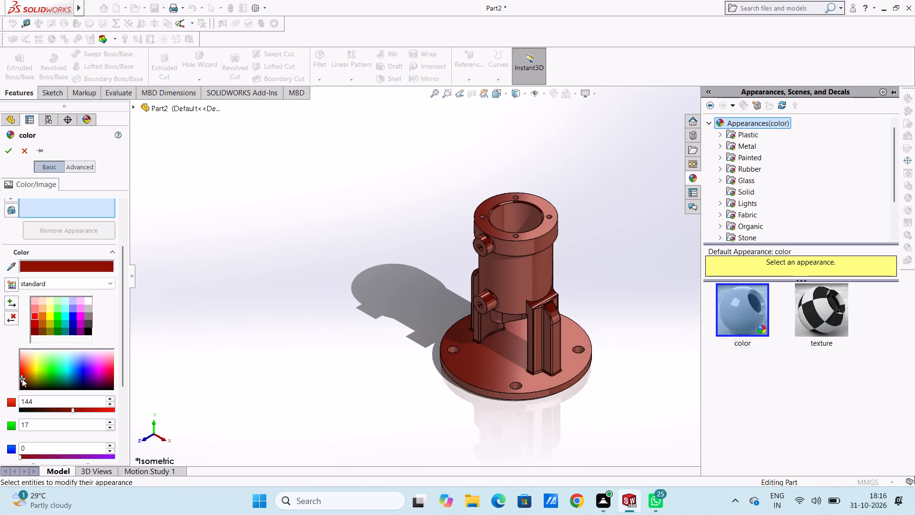
{"action": "left_click", "coordinate": [22, 381]}
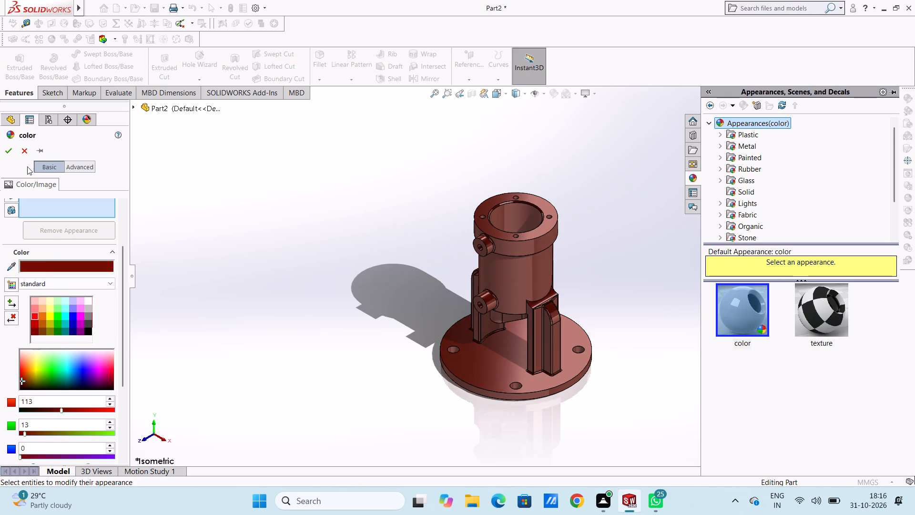
{"action": "left_click", "coordinate": [8, 151]}
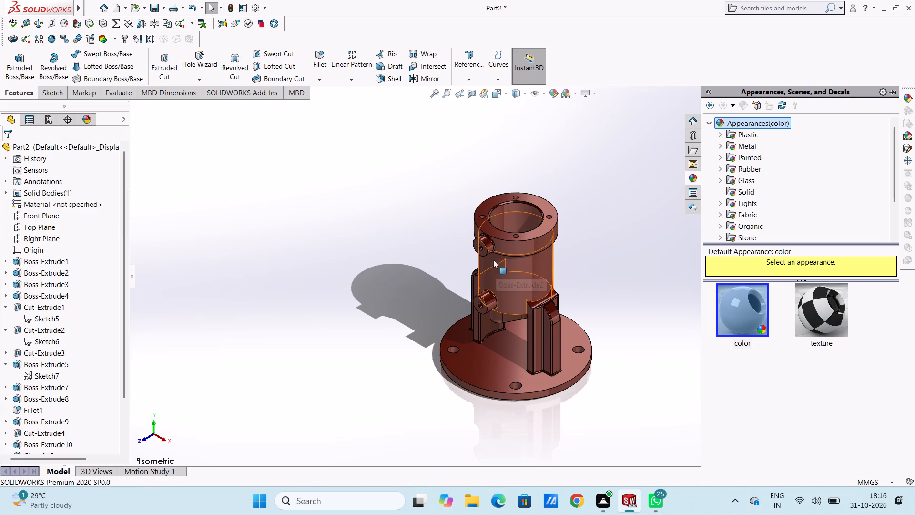
Apply the polished steel metal appearance to the inner face of the housing's main bore only.
{"action": "scroll", "coordinate": [479, 217], "scroll_direction": "down", "scroll_amount": 4}
{"action": "scroll", "coordinate": [581, 228], "scroll_direction": "up", "scroll_amount": 3}
{"action": "scroll", "coordinate": [568, 308], "scroll_direction": "down", "scroll_amount": 3}
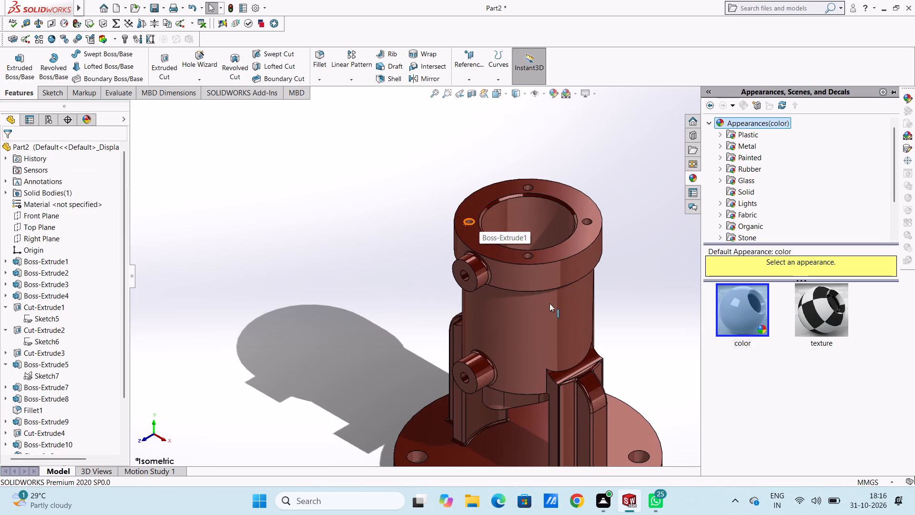
{"action": "left_click", "coordinate": [744, 146]}
{"action": "left_click_drag", "start_coordinate": [742, 309], "coordinate": [632, 256]}
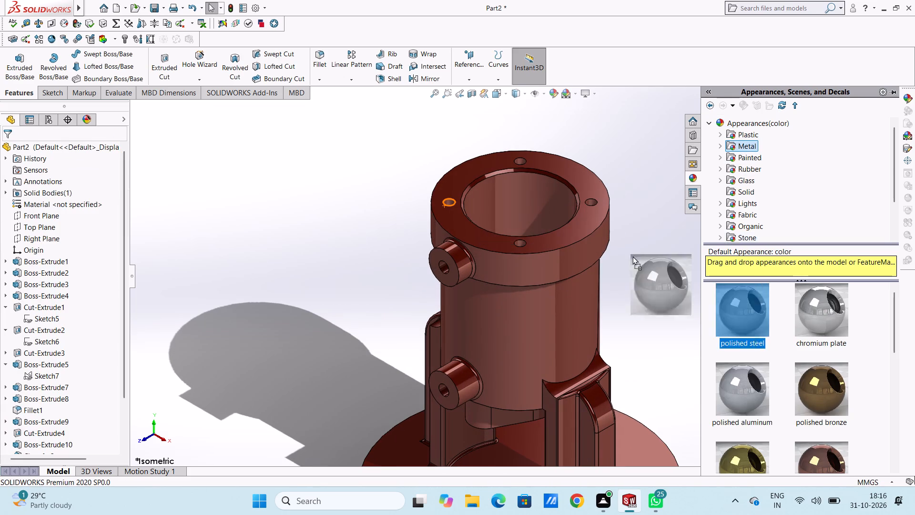
{"action": "left_click_drag", "start_coordinate": [632, 256], "coordinate": [531, 206]}
{"action": "left_click", "coordinate": [516, 209]}
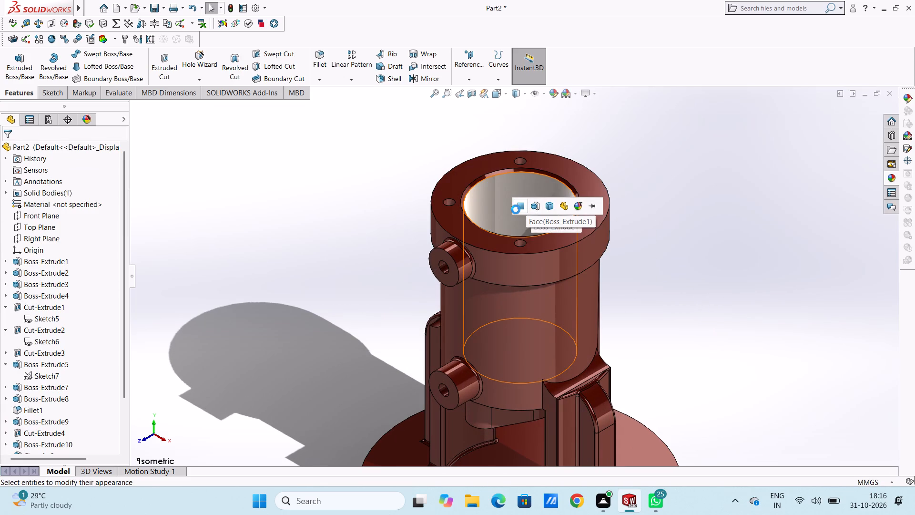
Apply polished steel to the chamfer face around the bore's top edge.
{"action": "scroll", "coordinate": [490, 218], "scroll_direction": "down", "scroll_amount": 3}
{"action": "scroll", "coordinate": [505, 163], "scroll_direction": "up", "scroll_amount": 2}
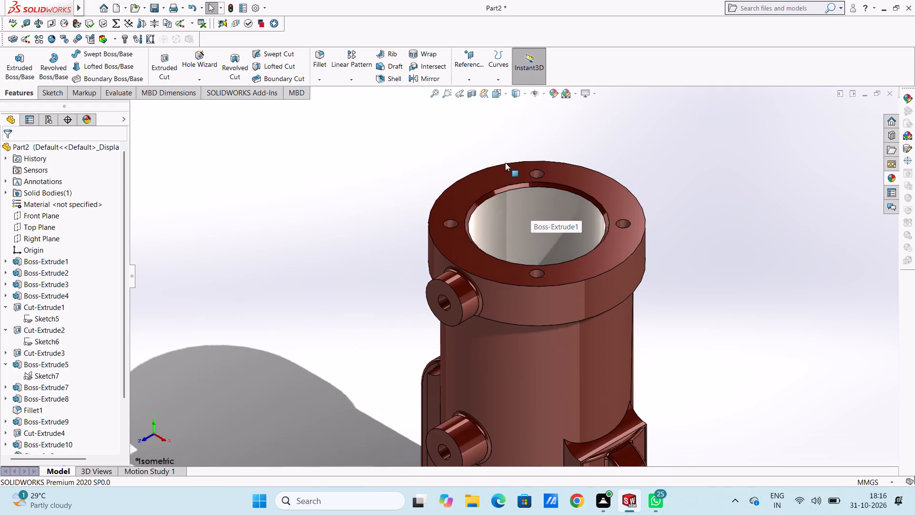
{"action": "scroll", "coordinate": [512, 175], "scroll_direction": "down", "scroll_amount": 5}
{"action": "scroll", "coordinate": [584, 247], "scroll_direction": "down", "scroll_amount": 5}
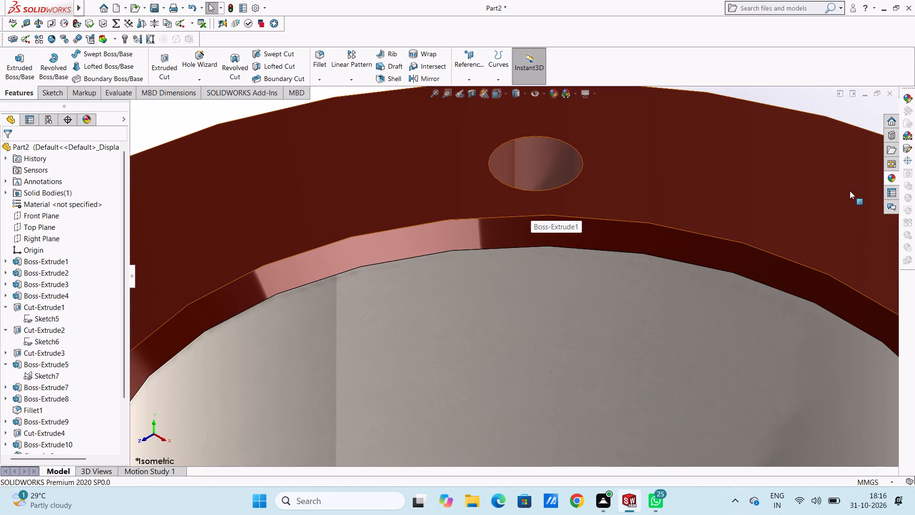
{"action": "left_click", "coordinate": [891, 172]}
{"action": "left_click_drag", "start_coordinate": [732, 313], "coordinate": [653, 261]}
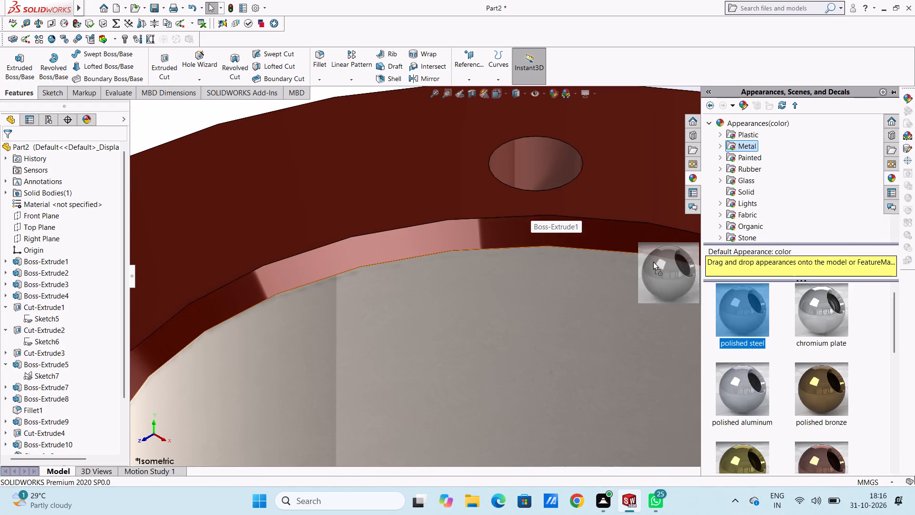
{"action": "left_click_drag", "start_coordinate": [653, 261], "coordinate": [632, 249]}
{"action": "left_click", "coordinate": [632, 249]}
Apply polished steel to the inner face of the housing's upper-flange hole directly above the side bosses.
{"action": "scroll", "coordinate": [580, 277], "scroll_direction": "up", "scroll_amount": 5}
{"action": "scroll", "coordinate": [539, 303], "scroll_direction": "up", "scroll_amount": 4}
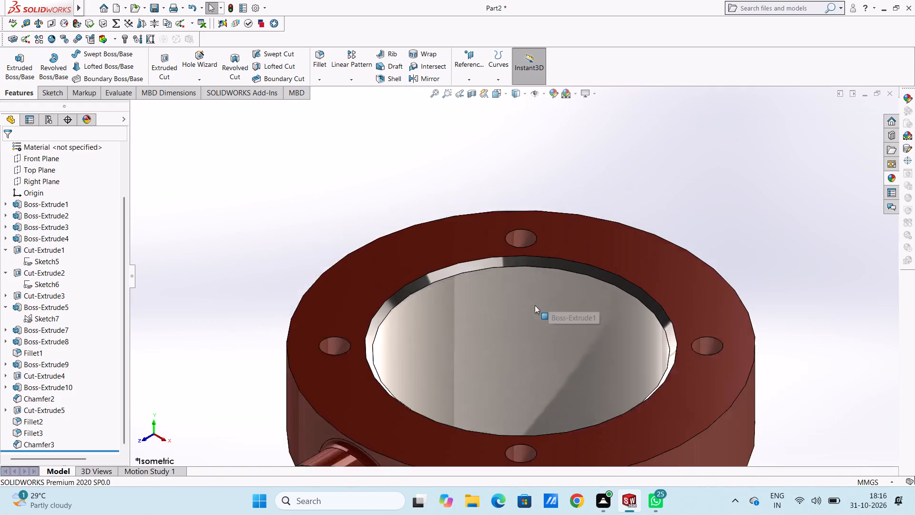
{"action": "scroll", "coordinate": [535, 305], "scroll_direction": "up", "scroll_amount": 2}
{"action": "scroll", "coordinate": [447, 356], "scroll_direction": "down", "scroll_amount": 5}
{"action": "scroll", "coordinate": [394, 222], "scroll_direction": "down", "scroll_amount": 5}
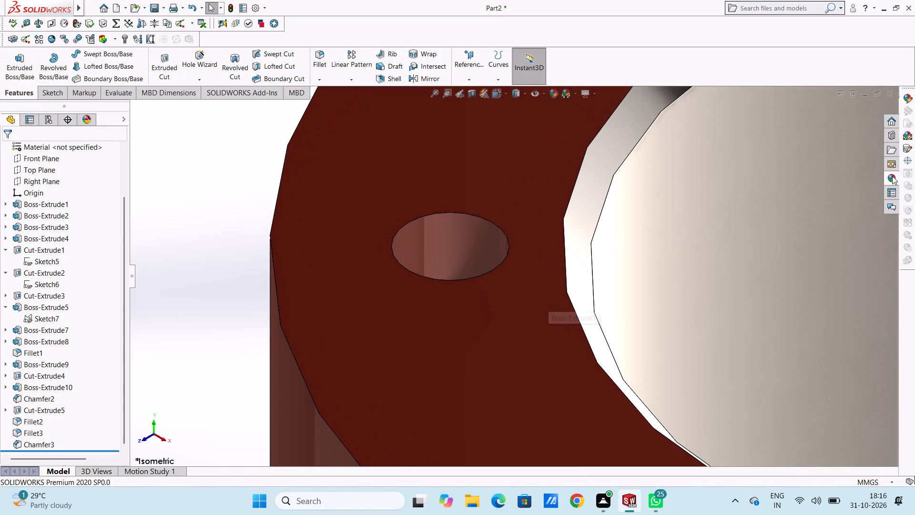
{"action": "left_click", "coordinate": [888, 177]}
{"action": "left_click_drag", "start_coordinate": [736, 307], "coordinate": [454, 268]}
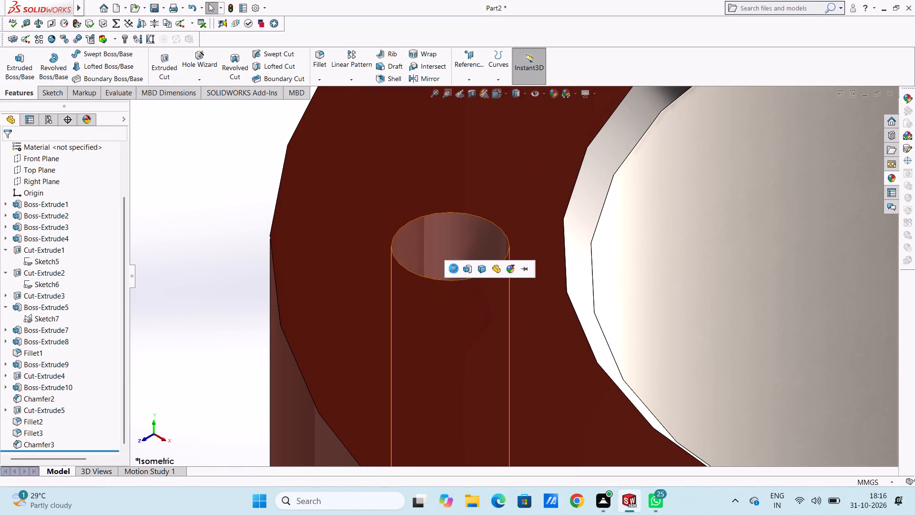
{"action": "left_click", "coordinate": [454, 268]}
Apply polished steel to the inner face of the front hole in the housing's upper flange.
{"action": "scroll", "coordinate": [659, 269], "scroll_direction": "up", "scroll_amount": 10}
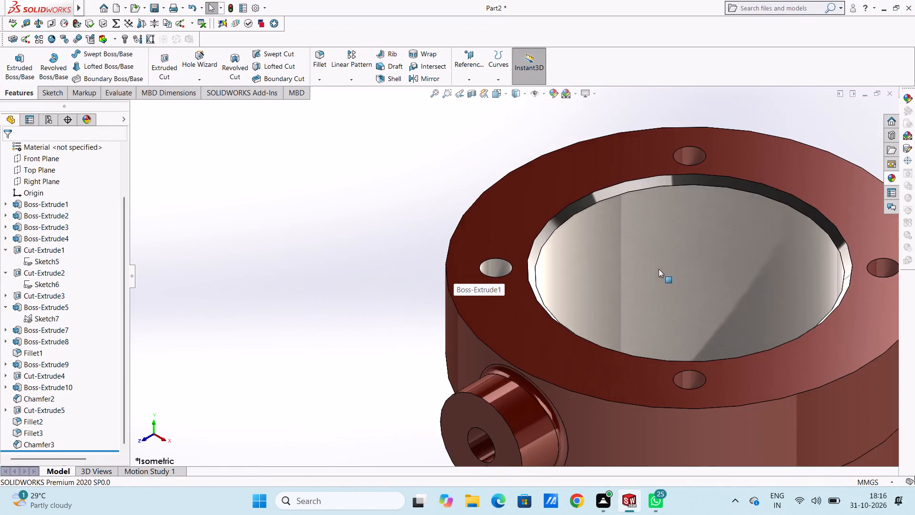
{"action": "scroll", "coordinate": [659, 269], "scroll_direction": "up", "scroll_amount": 3}
{"action": "scroll", "coordinate": [591, 350], "scroll_direction": "down", "scroll_amount": 10}
{"action": "scroll", "coordinate": [531, 201], "scroll_direction": "down", "scroll_amount": 4}
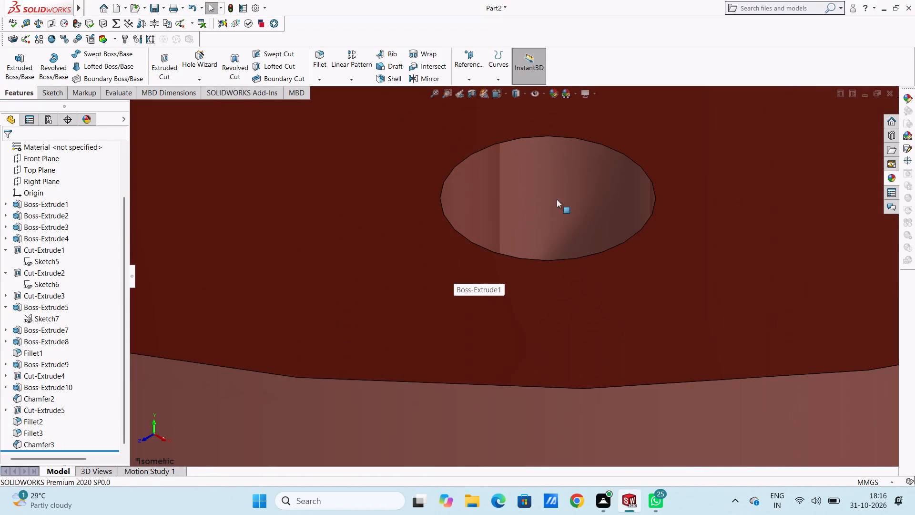
{"action": "left_click", "coordinate": [894, 178]}
{"action": "left_click_drag", "start_coordinate": [742, 308], "coordinate": [568, 230]}
{"action": "left_click", "coordinate": [568, 230]}
Apply polished steel to the inner face of the upper-flange hole opposite the side-boss hole.
{"action": "scroll", "coordinate": [566, 230], "scroll_direction": "up", "scroll_amount": 8}
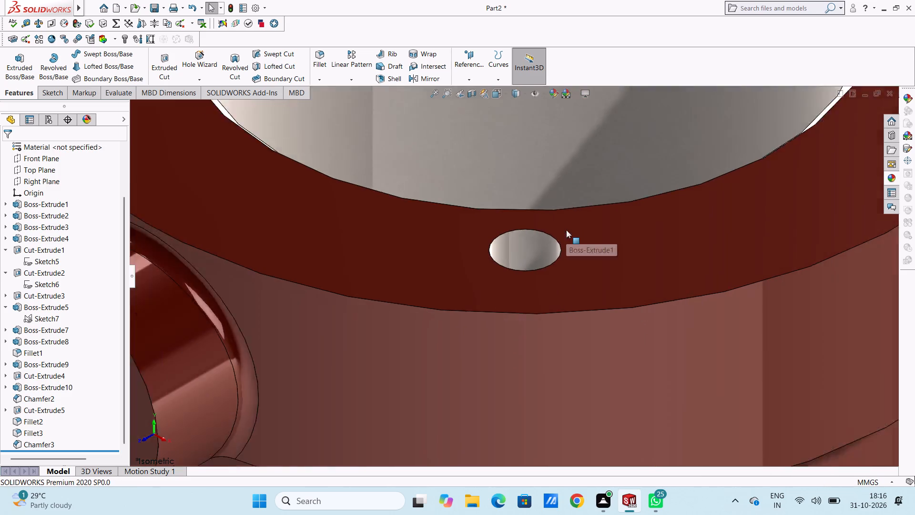
{"action": "scroll", "coordinate": [566, 230], "scroll_direction": "up", "scroll_amount": 9}
{"action": "scroll", "coordinate": [565, 230], "scroll_direction": "down", "scroll_amount": 6}
{"action": "scroll", "coordinate": [618, 237], "scroll_direction": "down", "scroll_amount": 5}
{"action": "scroll", "coordinate": [597, 271], "scroll_direction": "down", "scroll_amount": 2}
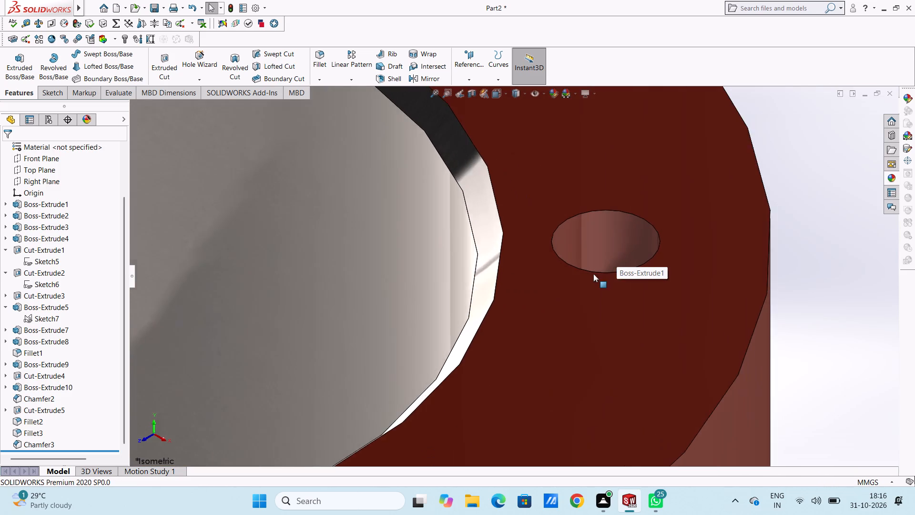
{"action": "scroll", "coordinate": [593, 274], "scroll_direction": "down", "scroll_amount": 3}
{"action": "left_click", "coordinate": [889, 176]}
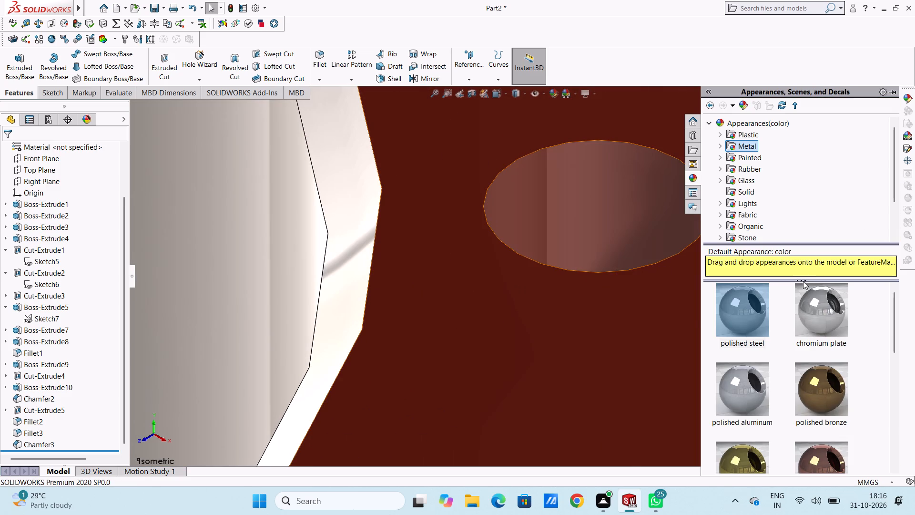
{"action": "left_click_drag", "start_coordinate": [735, 314], "coordinate": [612, 231]}
{"action": "left_click", "coordinate": [611, 231]}
Apply polished steel to the inner face of the rear hole in the housing's upper flange.
{"action": "scroll", "coordinate": [610, 232], "scroll_direction": "up", "scroll_amount": 9}
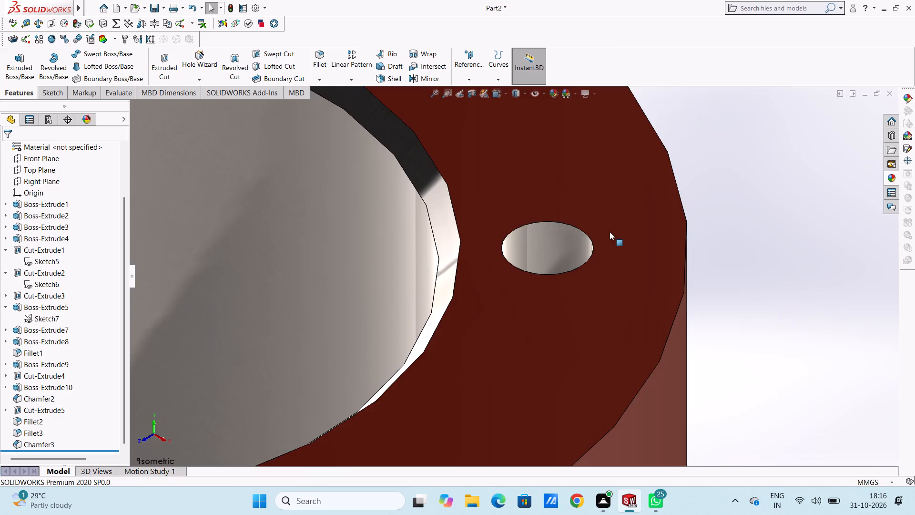
{"action": "scroll", "coordinate": [610, 232], "scroll_direction": "up", "scroll_amount": 11}
{"action": "scroll", "coordinate": [498, 258], "scroll_direction": "down", "scroll_amount": 5}
{"action": "scroll", "coordinate": [377, 267], "scroll_direction": "down", "scroll_amount": 6}
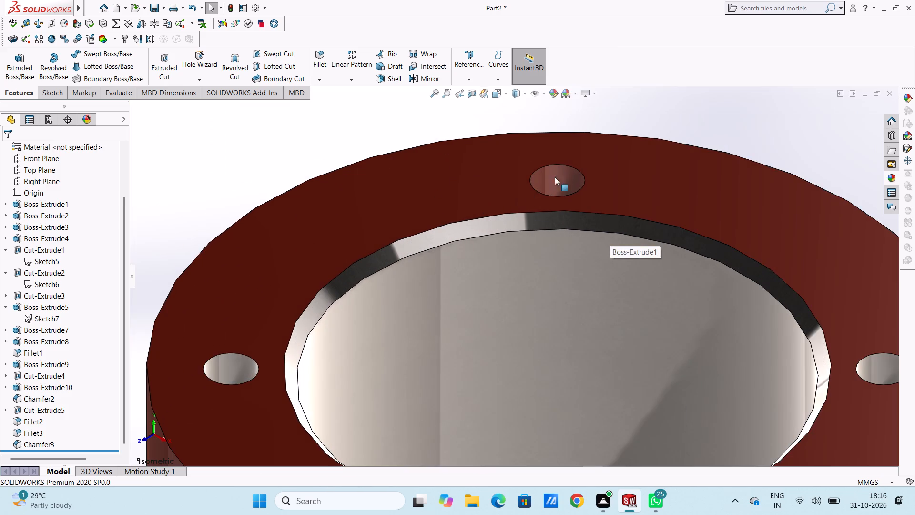
{"action": "scroll", "coordinate": [597, 135], "scroll_direction": "down", "scroll_amount": 5}
{"action": "left_click", "coordinate": [889, 179]}
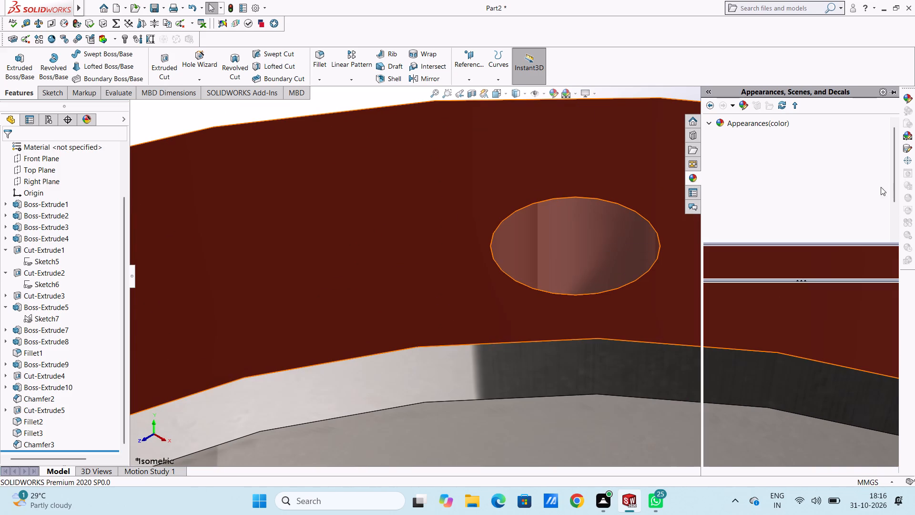
{"action": "left_click_drag", "start_coordinate": [740, 316], "coordinate": [609, 256]}
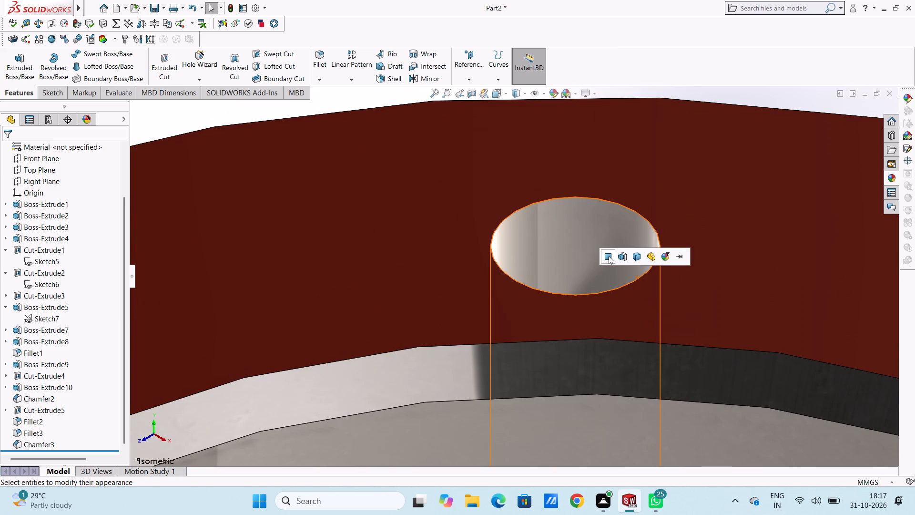
{"action": "left_click", "coordinate": [609, 256]}
Apply polished steel to the inner face of the hole in the upper side boss.
{"action": "scroll", "coordinate": [619, 335], "scroll_direction": "up", "scroll_amount": 18}
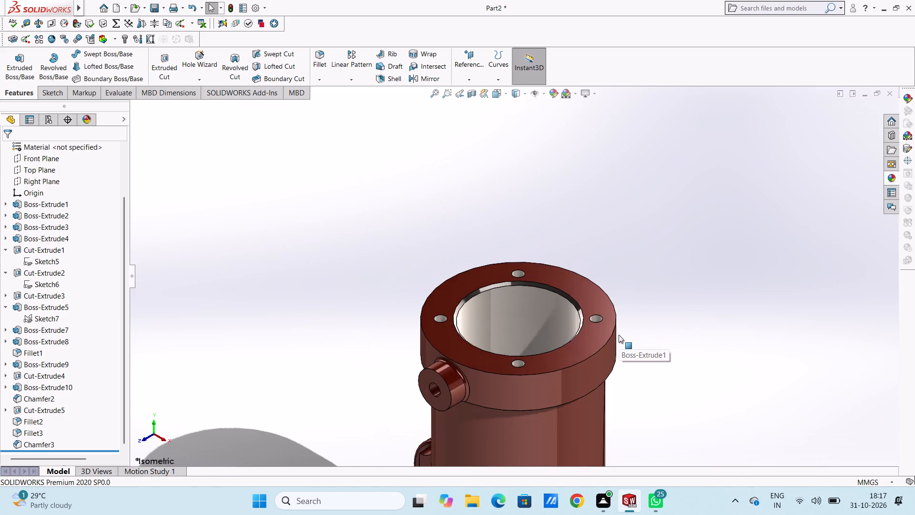
{"action": "scroll", "coordinate": [619, 335], "scroll_direction": "up", "scroll_amount": 5}
{"action": "scroll", "coordinate": [515, 364], "scroll_direction": "down", "scroll_amount": 5}
{"action": "scroll", "coordinate": [416, 230], "scroll_direction": "down", "scroll_amount": 5}
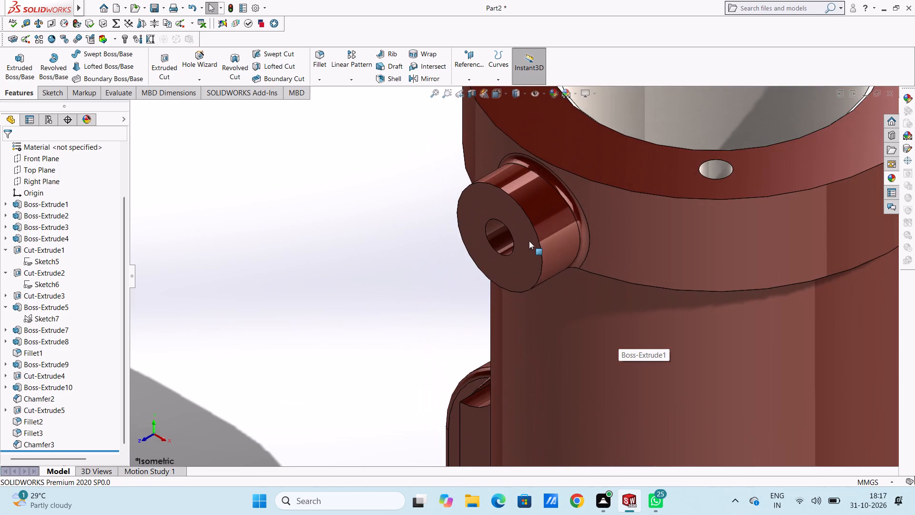
{"action": "scroll", "coordinate": [529, 241], "scroll_direction": "down", "scroll_amount": 5}
{"action": "scroll", "coordinate": [426, 233], "scroll_direction": "down", "scroll_amount": 4}
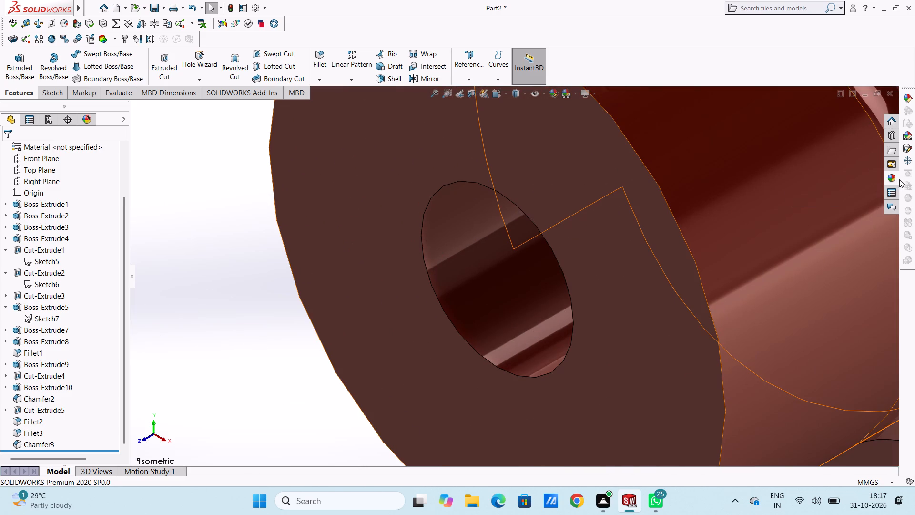
{"action": "left_click", "coordinate": [890, 180]}
{"action": "left_click_drag", "start_coordinate": [736, 313], "coordinate": [477, 292]}
{"action": "left_click", "coordinate": [477, 292]}
Apply polished steel to the inner face of the hole in the lower side boss.
{"action": "scroll", "coordinate": [573, 311], "scroll_direction": "up", "scroll_amount": 10}
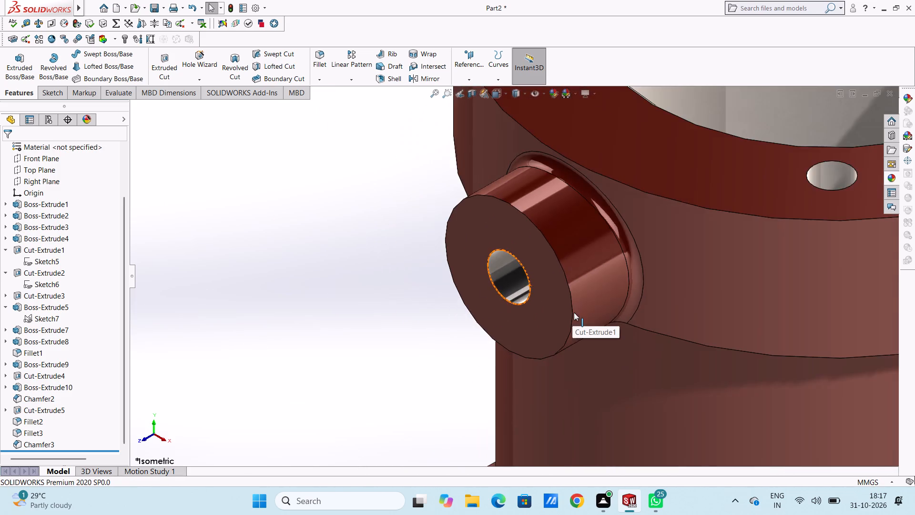
{"action": "scroll", "coordinate": [572, 317], "scroll_direction": "up", "scroll_amount": 11}
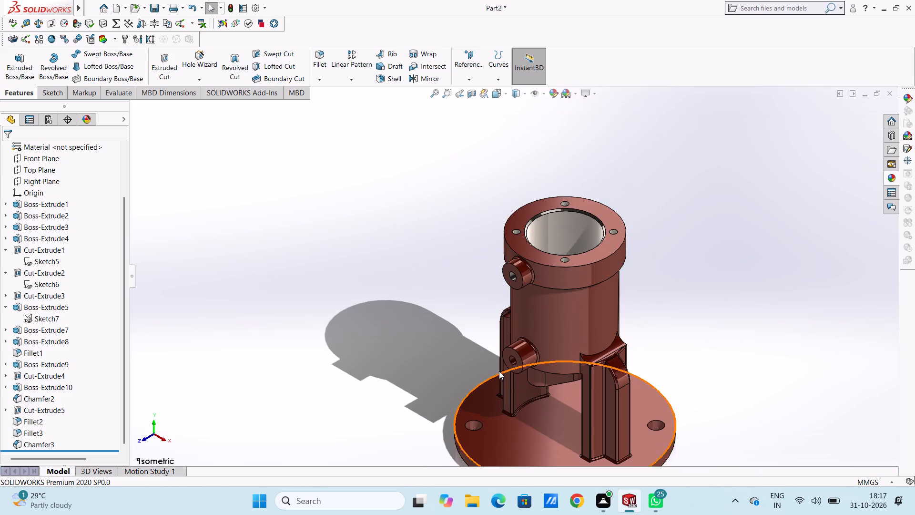
{"action": "scroll", "coordinate": [502, 368], "scroll_direction": "down", "scroll_amount": 5}
{"action": "scroll", "coordinate": [549, 328], "scroll_direction": "down", "scroll_amount": 5}
{"action": "scroll", "coordinate": [468, 274], "scroll_direction": "down", "scroll_amount": 4}
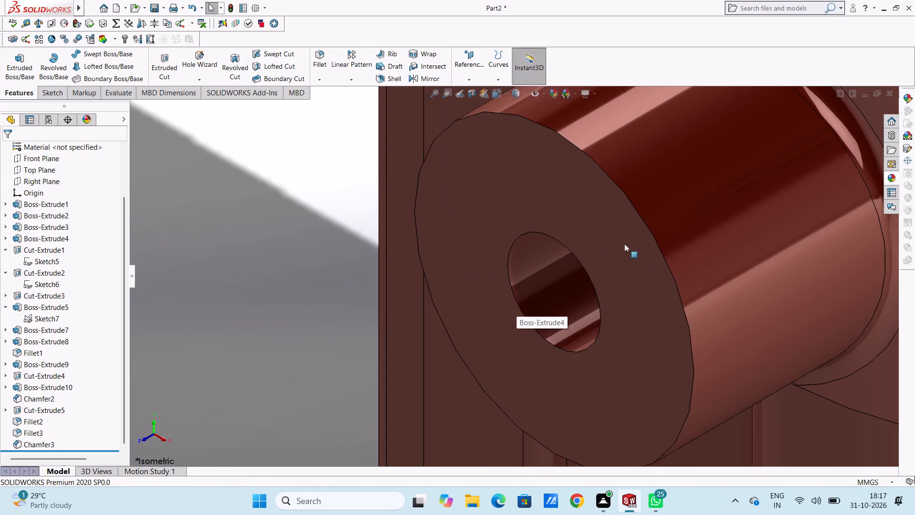
{"action": "left_click", "coordinate": [885, 176]}
{"action": "left_click_drag", "start_coordinate": [732, 313], "coordinate": [731, 312]}
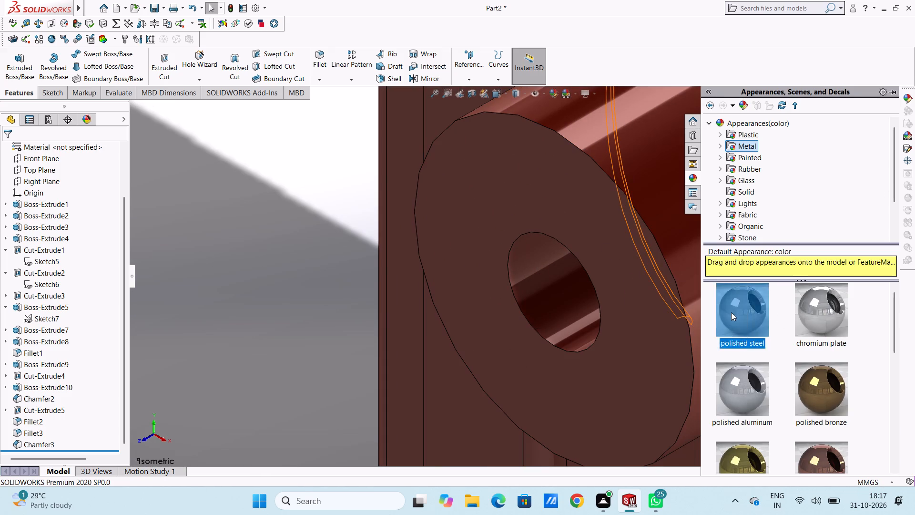
{"action": "left_click_drag", "start_coordinate": [731, 312], "coordinate": [549, 306]}
{"action": "left_click", "coordinate": [549, 306]}
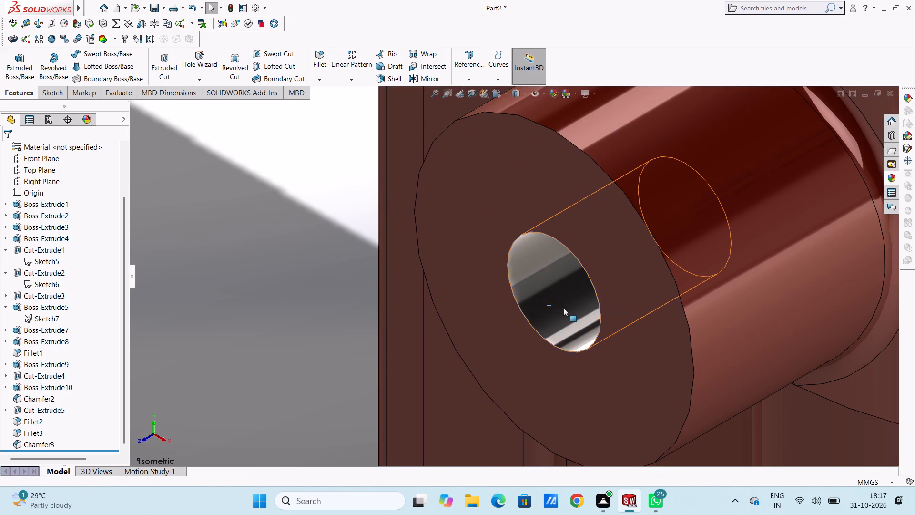
Apply polished steel to the inner face of the base-flange bolt hole on the side-boss side.
{"action": "scroll", "coordinate": [569, 309], "scroll_direction": "up", "scroll_amount": 14}
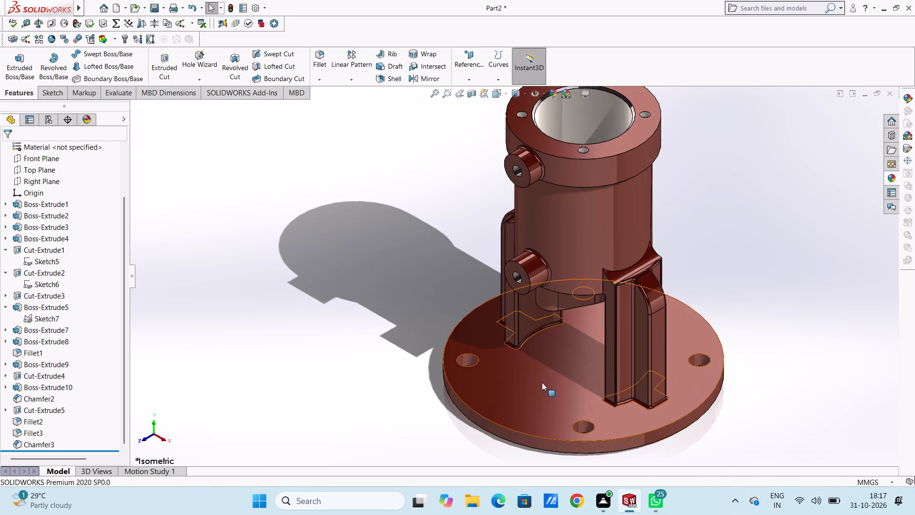
{"action": "scroll", "coordinate": [461, 373], "scroll_direction": "down", "scroll_amount": 5}
{"action": "scroll", "coordinate": [489, 304], "scroll_direction": "down", "scroll_amount": 6}
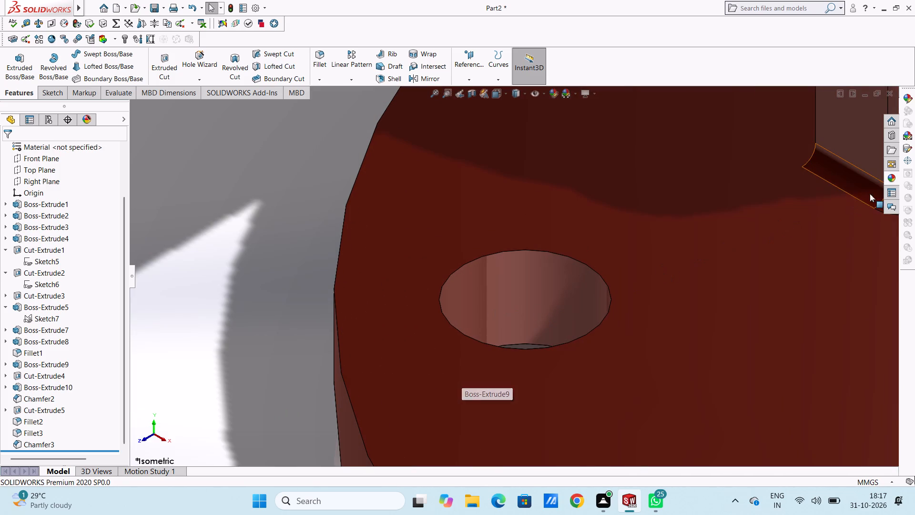
{"action": "left_click", "coordinate": [884, 177]}
{"action": "left_click_drag", "start_coordinate": [733, 304], "coordinate": [535, 307]}
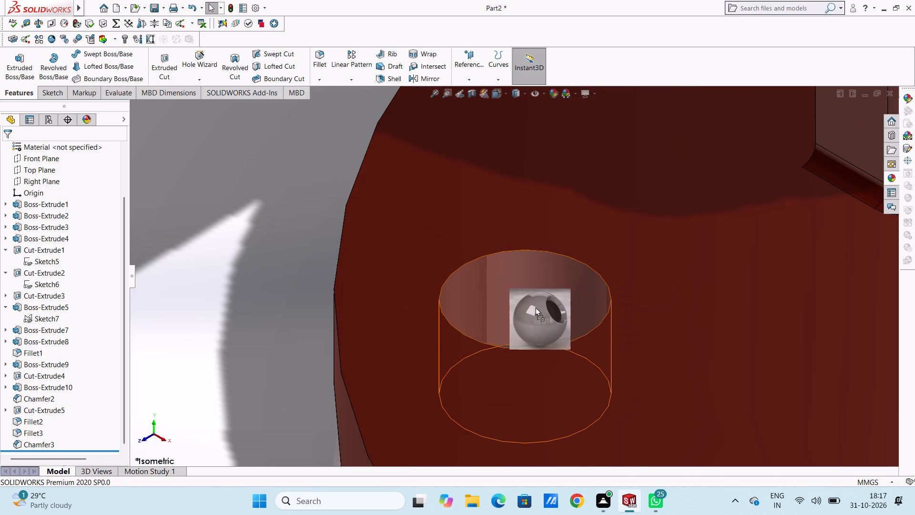
{"action": "left_click_drag", "start_coordinate": [535, 307], "coordinate": [532, 307]}
{"action": "left_click", "coordinate": [532, 307]}
Apply polished steel to the inner face of the base flange's front bolt hole, as seen in isometric view.
{"action": "scroll", "coordinate": [603, 314], "scroll_direction": "up", "scroll_amount": 12}
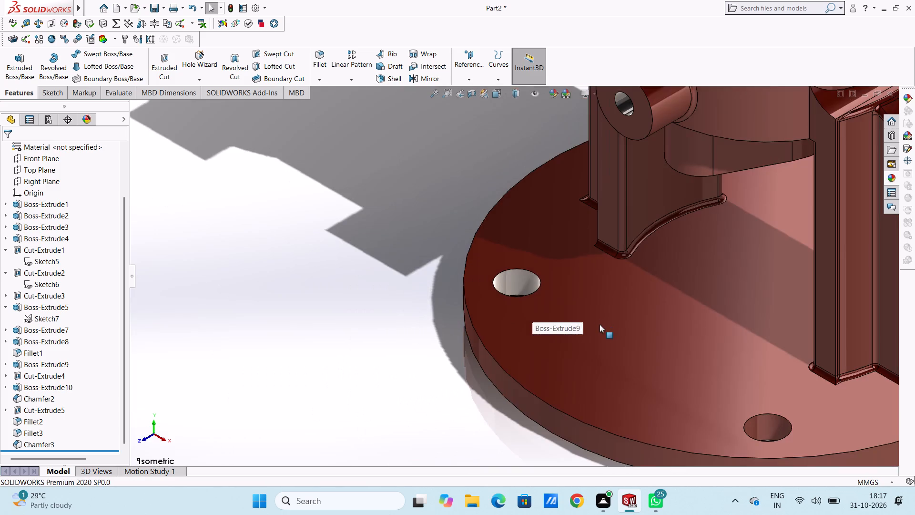
{"action": "scroll", "coordinate": [603, 333], "scroll_direction": "up", "scroll_amount": 4}
{"action": "scroll", "coordinate": [624, 352], "scroll_direction": "down", "scroll_amount": 5}
{"action": "scroll", "coordinate": [522, 285], "scroll_direction": "down", "scroll_amount": 6}
{"action": "scroll", "coordinate": [587, 305], "scroll_direction": "down", "scroll_amount": 4}
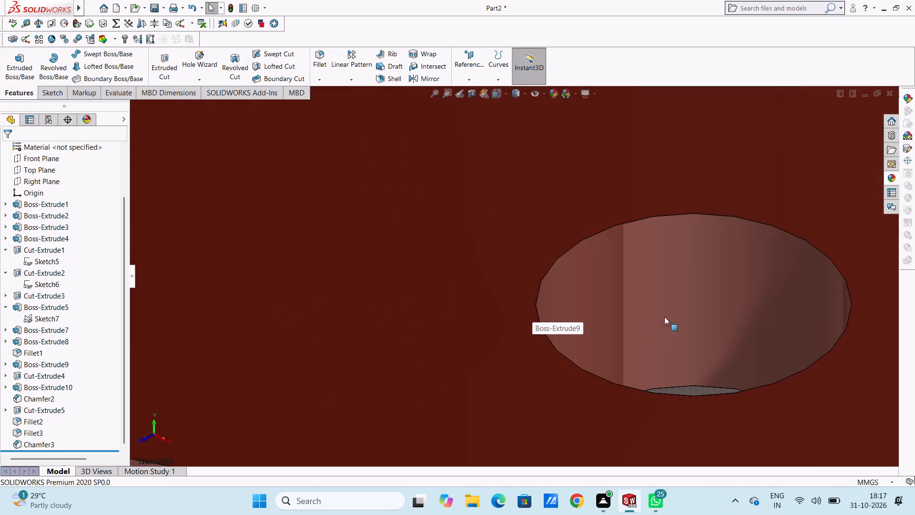
{"action": "left_click", "coordinate": [884, 177]}
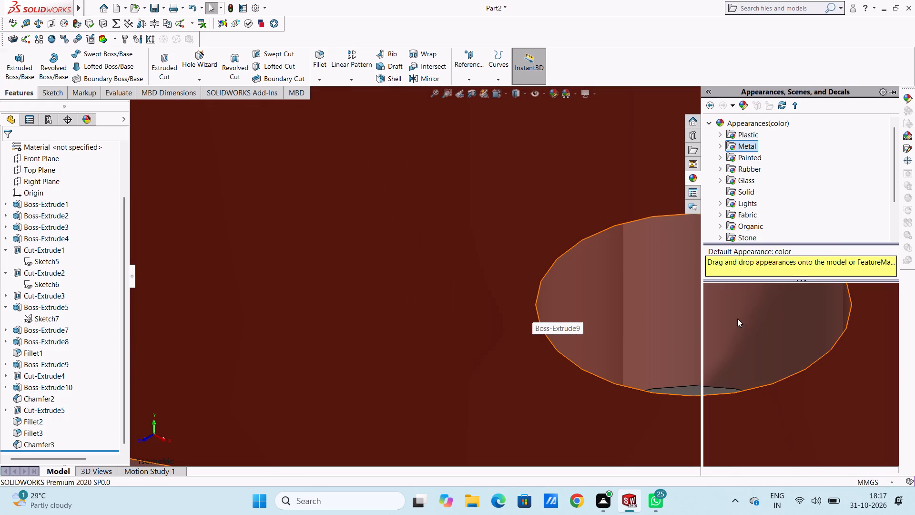
{"action": "left_click_drag", "start_coordinate": [737, 317], "coordinate": [675, 325]}
{"action": "left_click", "coordinate": [675, 325]}
Apply polished steel to the inner face of the base-flange bolt hole to the right of the ribs in isometric view.
{"action": "scroll", "coordinate": [675, 325], "scroll_direction": "up", "scroll_amount": 10}
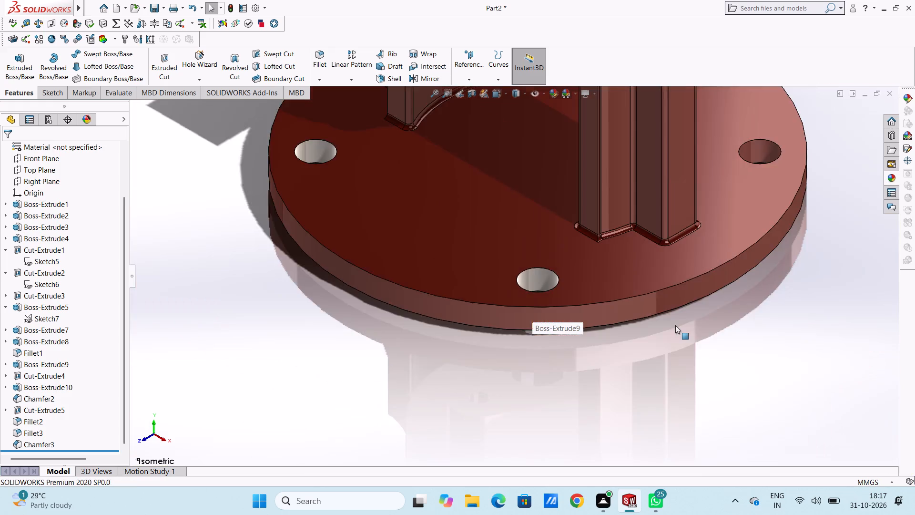
{"action": "scroll", "coordinate": [675, 325], "scroll_direction": "up", "scroll_amount": 8}
{"action": "scroll", "coordinate": [571, 234], "scroll_direction": "down", "scroll_amount": 11}
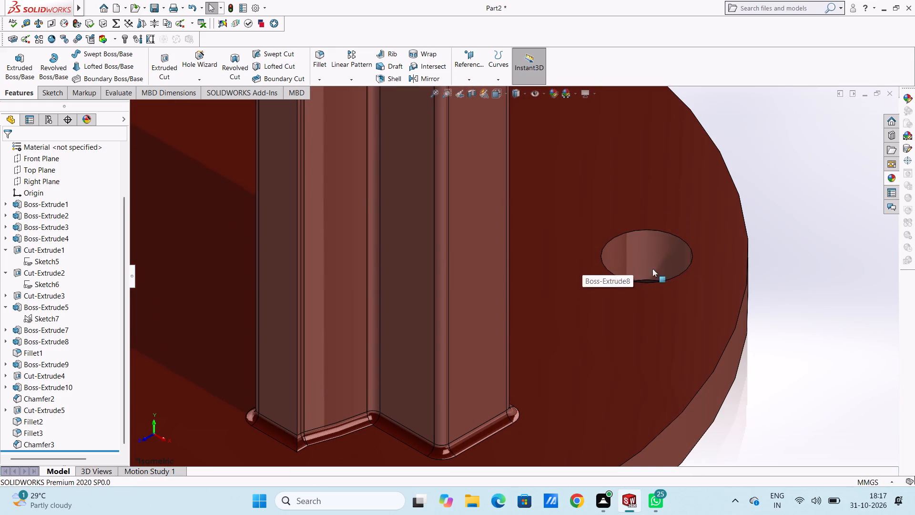
{"action": "left_click", "coordinate": [888, 176]}
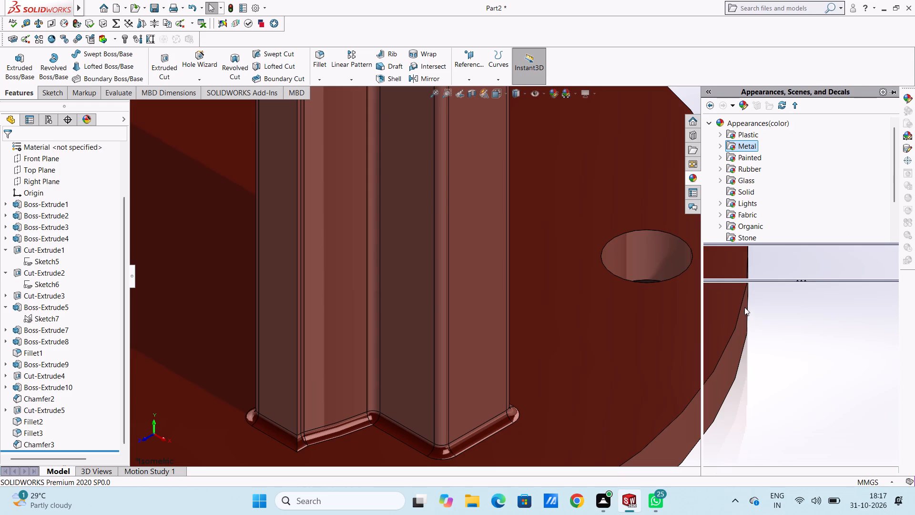
{"action": "left_click_drag", "start_coordinate": [744, 307], "coordinate": [639, 246]}
{"action": "left_click", "coordinate": [639, 246]}
Apply polished steel to the inner face of the base flange's rear bolt hole, hidden behind the cylinder in isometric view.
{"action": "scroll", "coordinate": [640, 246], "scroll_direction": "up", "scroll_amount": 5}
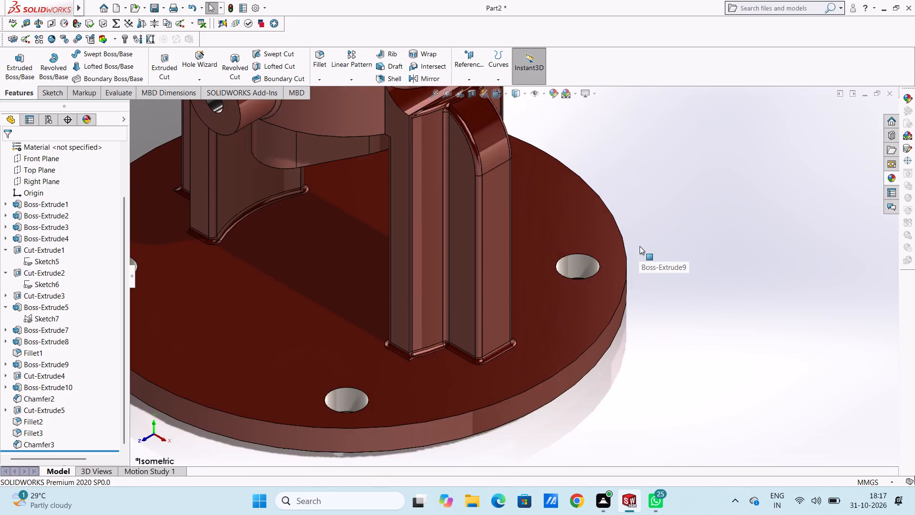
{"action": "scroll", "coordinate": [640, 246], "scroll_direction": "up", "scroll_amount": 7}
{"action": "middle_click_drag", "start_coordinate": [664, 240], "coordinate": [614, 297]}
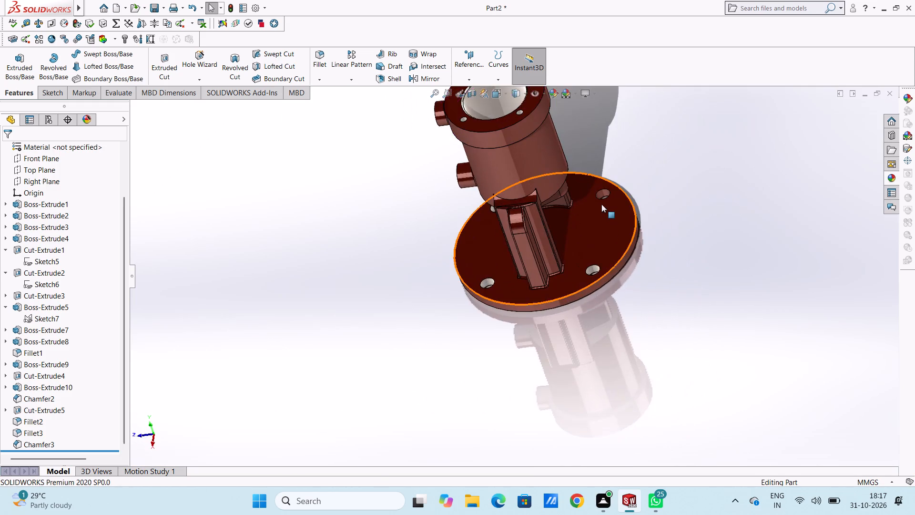
{"action": "scroll", "coordinate": [601, 204], "scroll_direction": "down", "scroll_amount": 5}
{"action": "scroll", "coordinate": [536, 199], "scroll_direction": "down", "scroll_amount": 4}
{"action": "scroll", "coordinate": [568, 238], "scroll_direction": "down", "scroll_amount": 5}
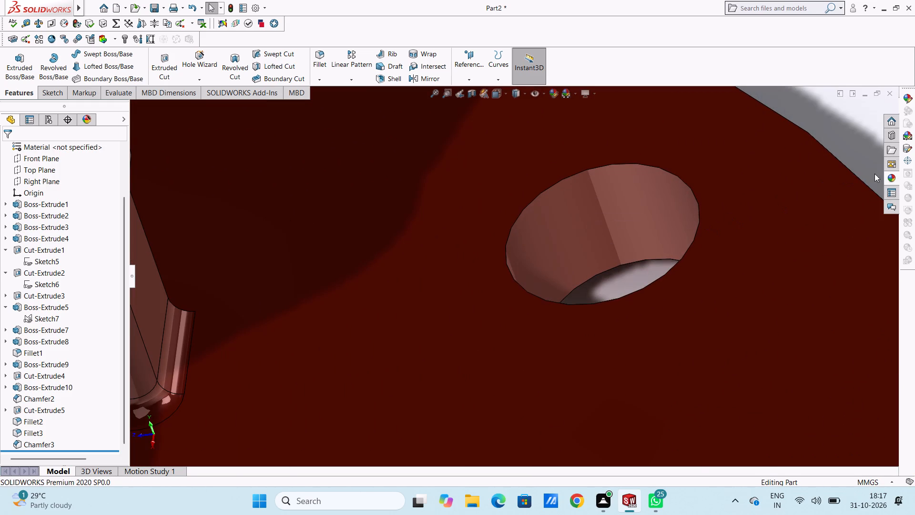
{"action": "left_click", "coordinate": [889, 182]}
{"action": "left_click_drag", "start_coordinate": [732, 316], "coordinate": [604, 230]}
{"action": "left_click", "coordinate": [604, 230]}
Apply polished steel to the inner face of the small hole nearer the side bosses in the lozenge-shaped boss under the cylinder.
{"action": "scroll", "coordinate": [619, 260], "scroll_direction": "up", "scroll_amount": 12}
{"action": "scroll", "coordinate": [528, 289], "scroll_direction": "up", "scroll_amount": 3}
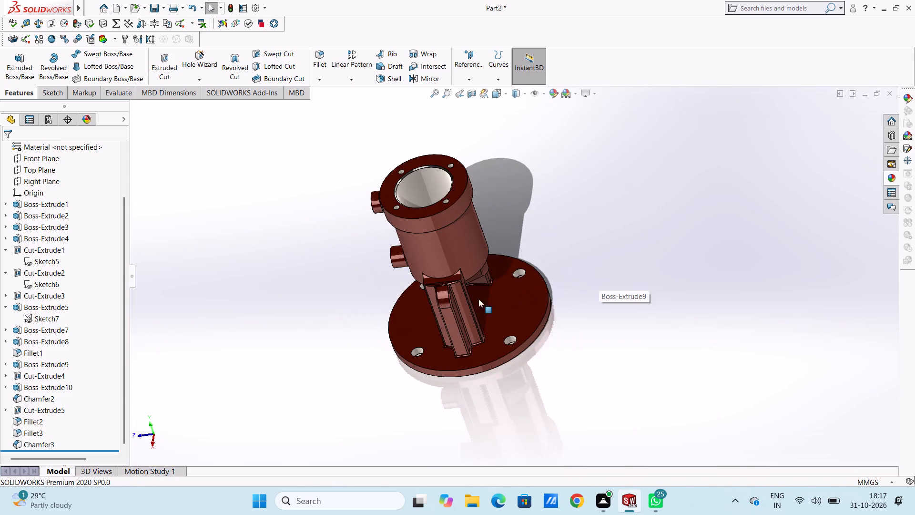
{"action": "middle_click_drag", "start_coordinate": [462, 308], "coordinate": [563, 186]}
{"action": "scroll", "coordinate": [484, 272], "scroll_direction": "down", "scroll_amount": 4}
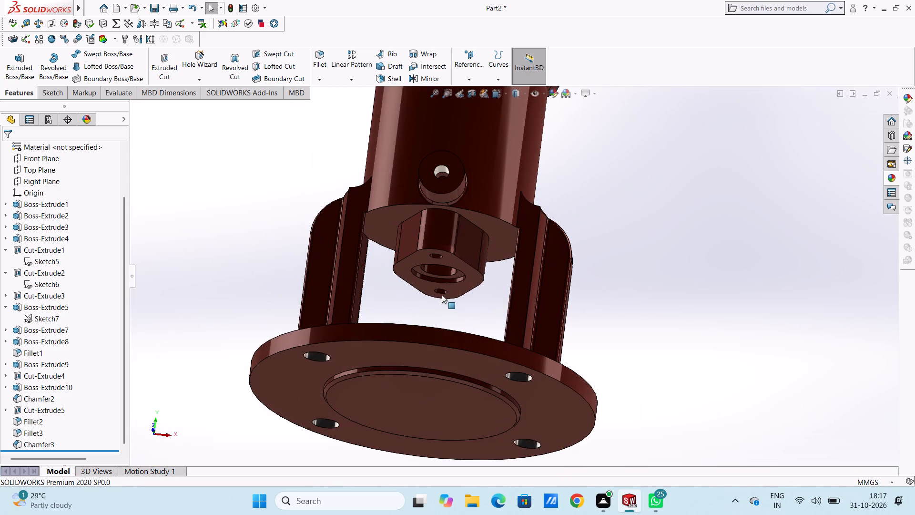
{"action": "scroll", "coordinate": [430, 268], "scroll_direction": "down", "scroll_amount": 6}
{"action": "scroll", "coordinate": [452, 230], "scroll_direction": "down", "scroll_amount": 4}
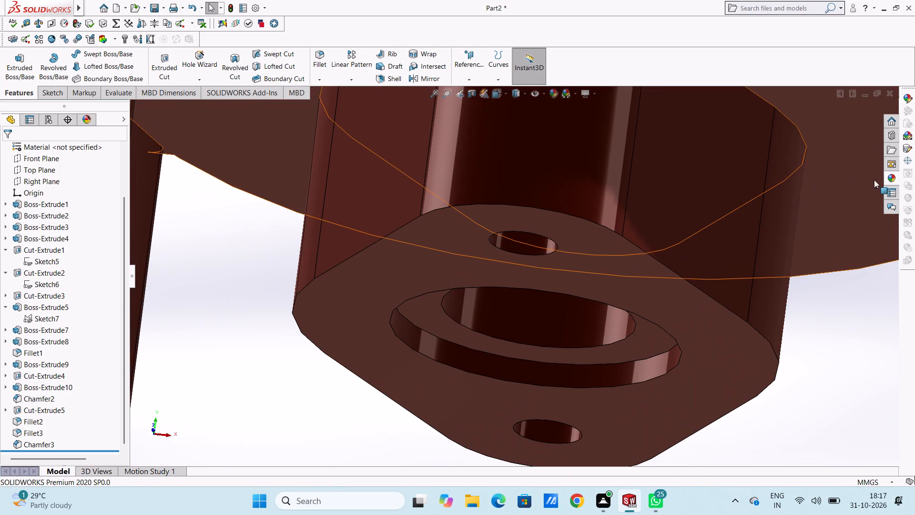
{"action": "left_click", "coordinate": [883, 175]}
{"action": "left_click", "coordinate": [837, 198]}
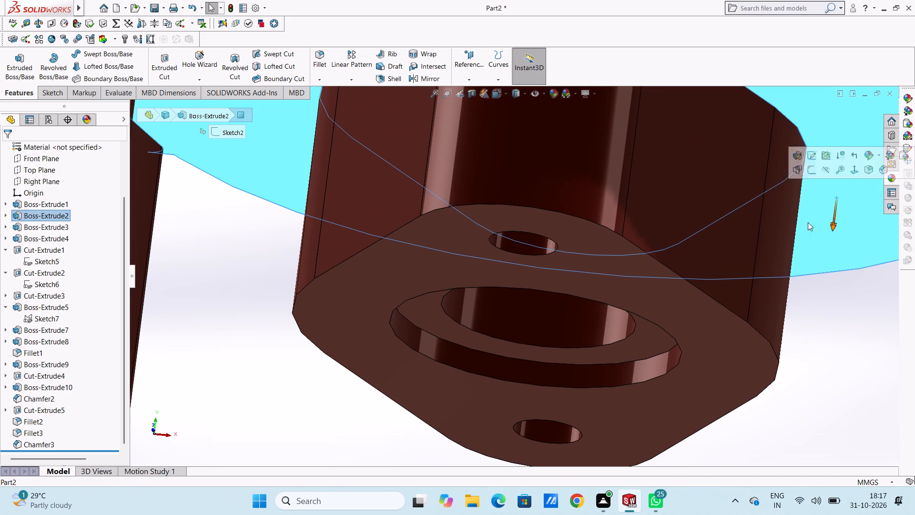
{"action": "scroll", "coordinate": [568, 257], "scroll_direction": "down", "scroll_amount": 5}
{"action": "scroll", "coordinate": [611, 254], "scroll_direction": "up", "scroll_amount": 5}
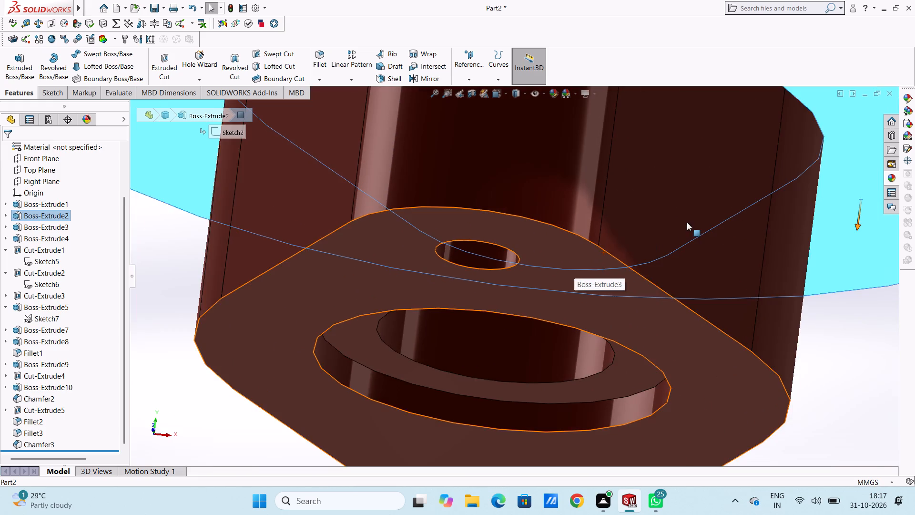
{"action": "scroll", "coordinate": [716, 209], "scroll_direction": "up", "scroll_amount": 5}
{"action": "left_click", "coordinate": [701, 197]}
{"action": "left_click", "coordinate": [684, 171]}
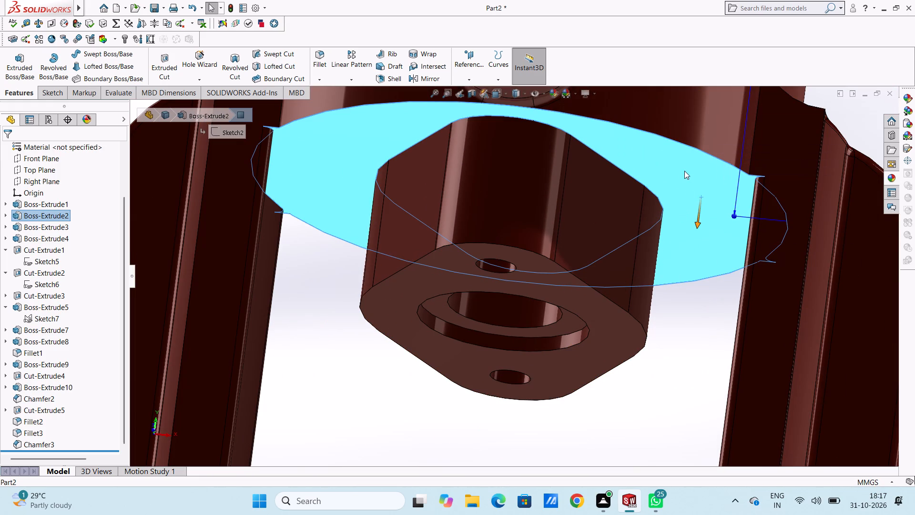
{"action": "left_click", "coordinate": [681, 365]}
{"action": "scroll", "coordinate": [476, 275], "scroll_direction": "down", "scroll_amount": 5}
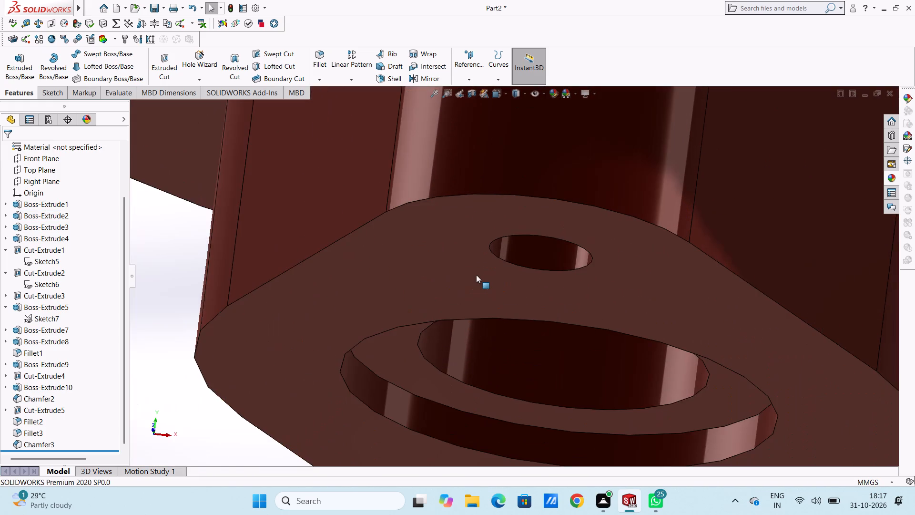
{"action": "scroll", "coordinate": [475, 275], "scroll_direction": "down", "scroll_amount": 4}
{"action": "left_click", "coordinate": [892, 176]}
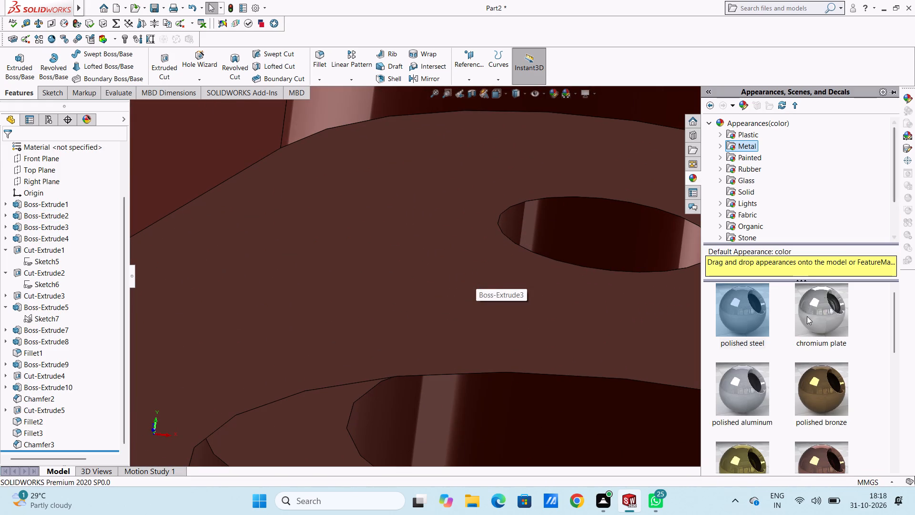
{"action": "left_click_drag", "start_coordinate": [744, 309], "coordinate": [620, 243]}
{"action": "left_click", "coordinate": [620, 243]}
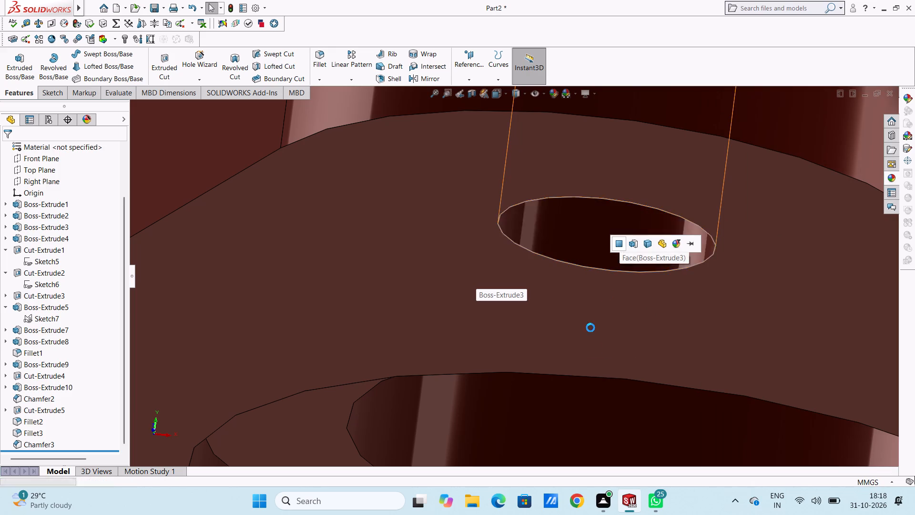
Apply polished steel to the inner face of the central bore in the underside boss.
{"action": "scroll", "coordinate": [585, 339], "scroll_direction": "up", "scroll_amount": 6}
{"action": "scroll", "coordinate": [542, 397], "scroll_direction": "down", "scroll_amount": 5}
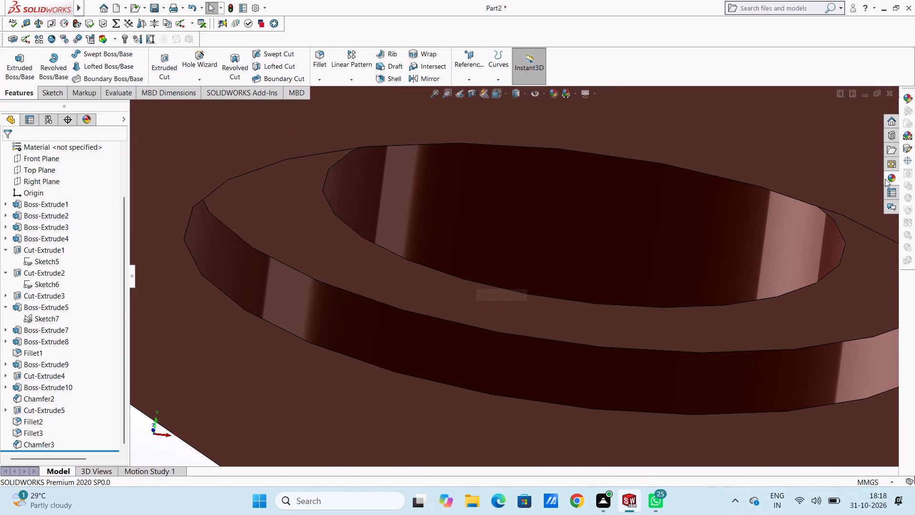
{"action": "left_click", "coordinate": [885, 178]}
{"action": "left_click_drag", "start_coordinate": [742, 309], "coordinate": [602, 256]}
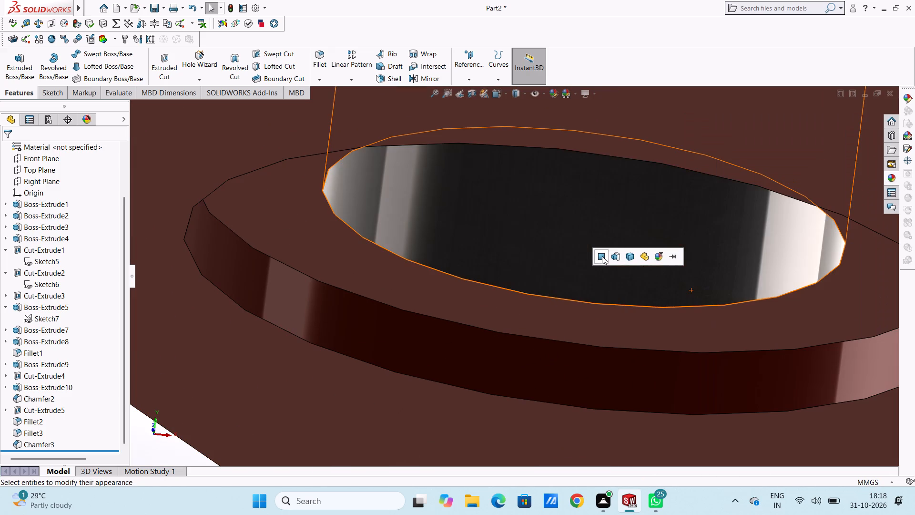
{"action": "left_click", "coordinate": [602, 256]}
Apply polished steel to the side wall of the circular recess around the underside boss's central bore.
{"action": "scroll", "coordinate": [575, 325], "scroll_direction": "up", "scroll_amount": 4}
{"action": "scroll", "coordinate": [566, 334], "scroll_direction": "down", "scroll_amount": 5}
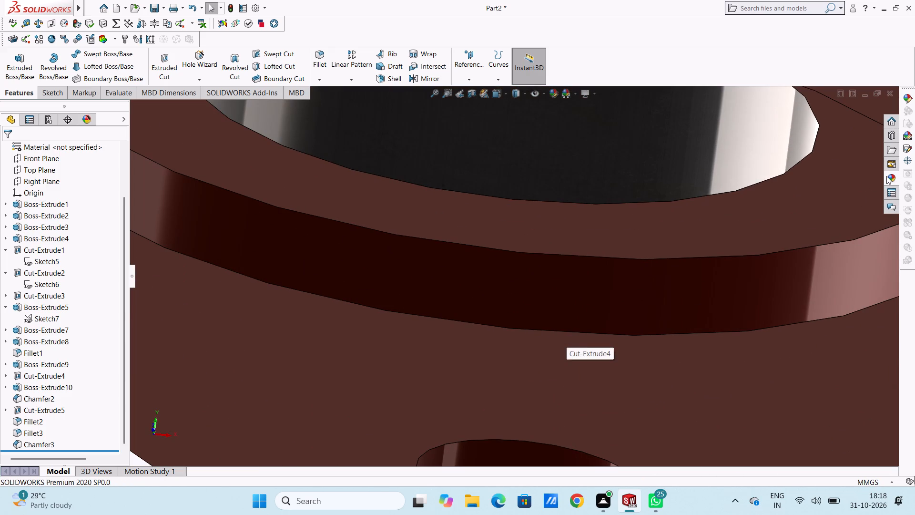
{"action": "left_click", "coordinate": [887, 175]}
{"action": "left_click_drag", "start_coordinate": [732, 306], "coordinate": [615, 305]}
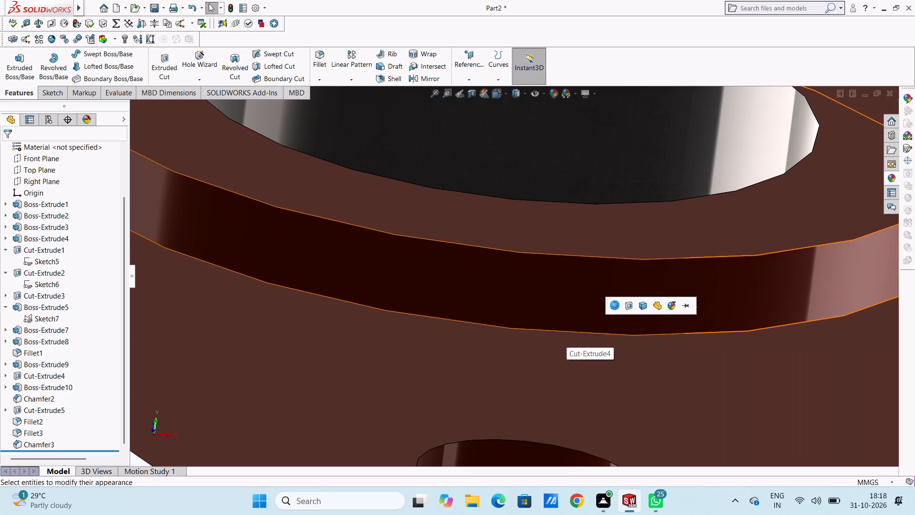
{"action": "left_click", "coordinate": [615, 305]}
Apply polished steel to the inner face of the underside boss's other small hole, farther from the side bosses.
{"action": "scroll", "coordinate": [615, 304], "scroll_direction": "up", "scroll_amount": 6}
{"action": "scroll", "coordinate": [522, 364], "scroll_direction": "down", "scroll_amount": 5}
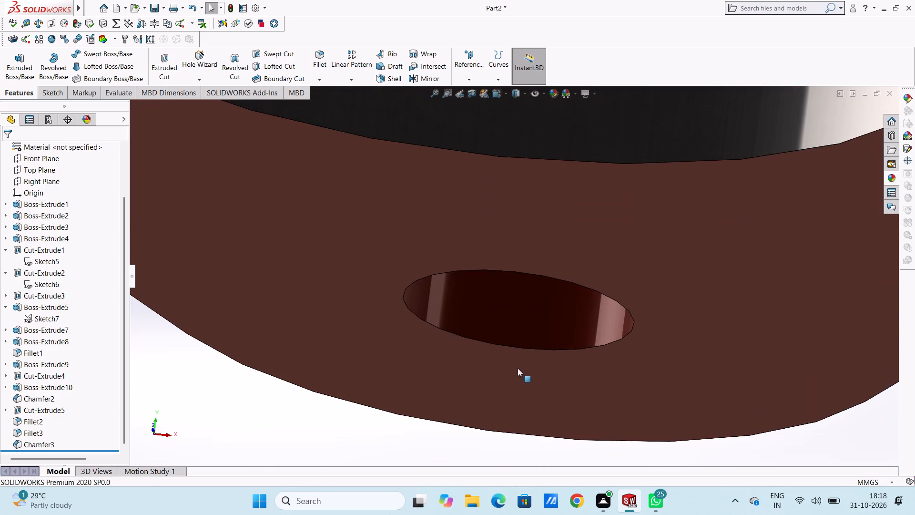
{"action": "left_click", "coordinate": [894, 175]}
{"action": "left_click_drag", "start_coordinate": [754, 305], "coordinate": [731, 307]}
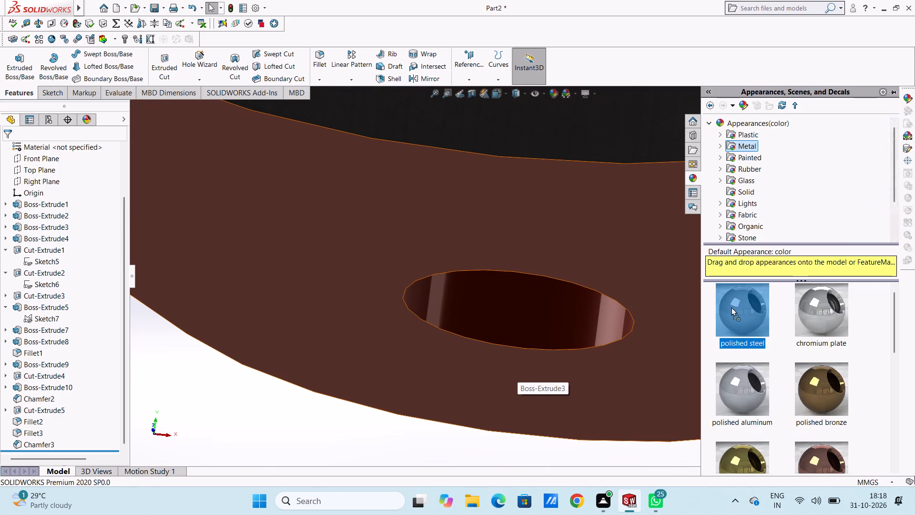
{"action": "left_click_drag", "start_coordinate": [731, 307], "coordinate": [588, 314]}
{"action": "left_click", "coordinate": [588, 314]}
Fillet the outer edges of the cylinder's bottom face with a 2 mm radius and return to the isometric view.
{"action": "scroll", "coordinate": [747, 279], "scroll_direction": "up", "scroll_amount": 11}
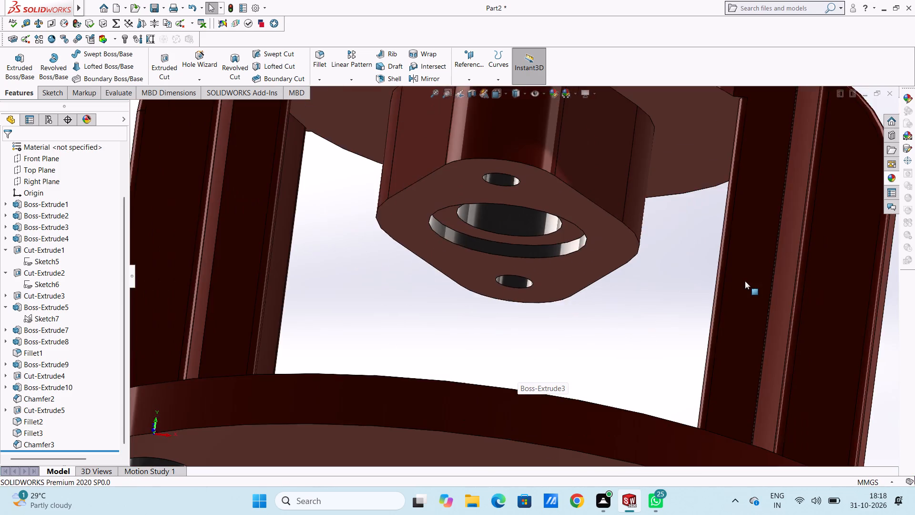
{"action": "scroll", "coordinate": [742, 270], "scroll_direction": "up", "scroll_amount": 6}
{"action": "middle_click_drag", "start_coordinate": [751, 296], "coordinate": [746, 313]}
{"action": "left_click", "coordinate": [744, 301]}
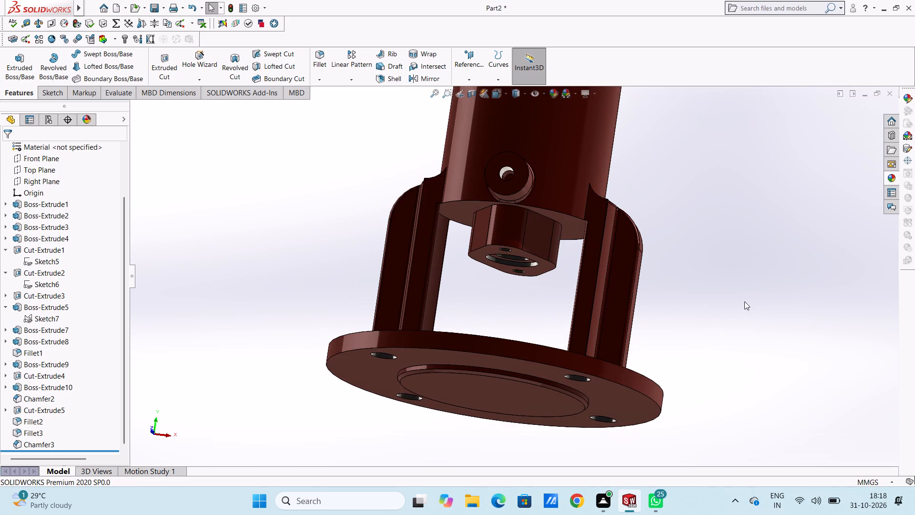
{"action": "left_click", "coordinate": [319, 51]}
{"action": "left_click", "coordinate": [555, 211]}
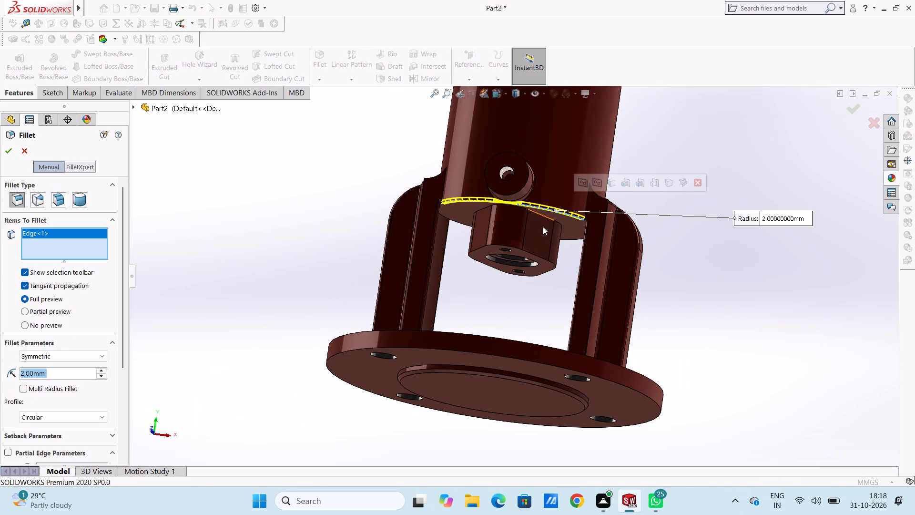
{"action": "left_click", "coordinate": [458, 222]}
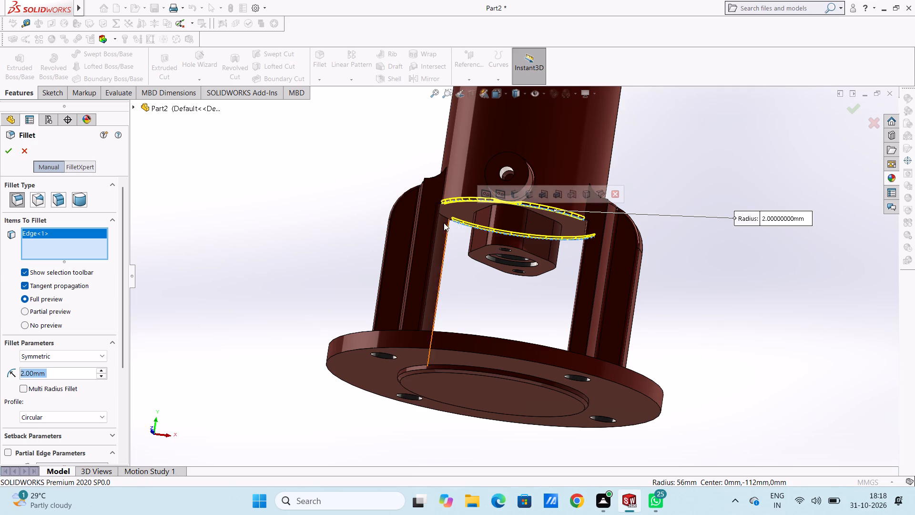
{"action": "left_click", "coordinate": [446, 218]}
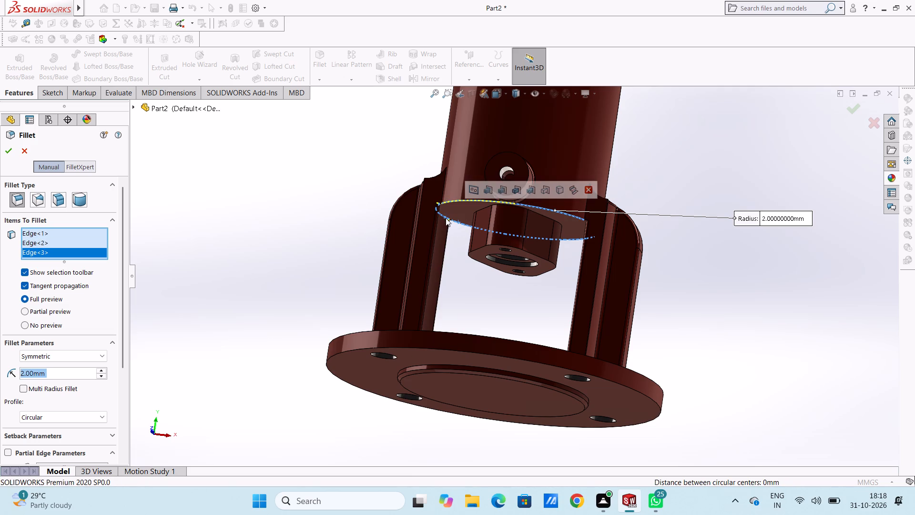
{"action": "left_click", "coordinate": [446, 218]}
{"action": "left_click", "coordinate": [7, 150]}
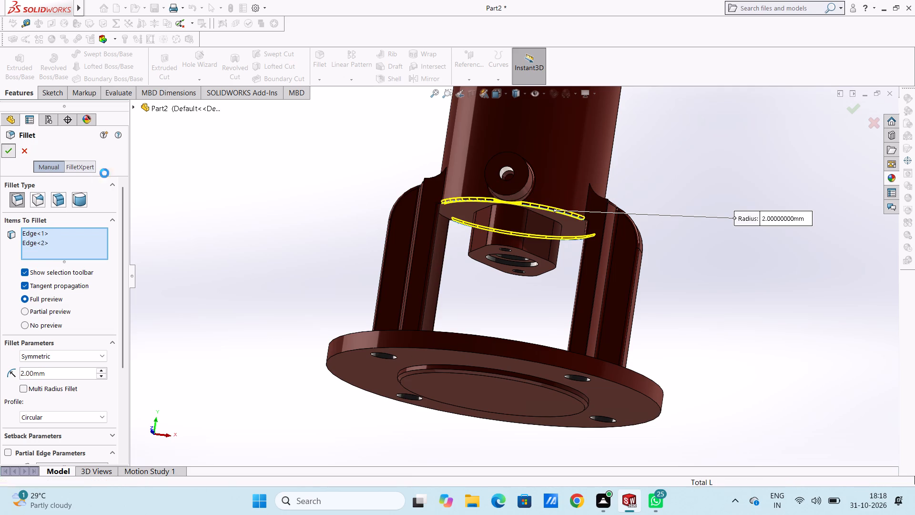
{"action": "key", "text": "ctrl+7"}
{"action": "left_click", "coordinate": [279, 193]}
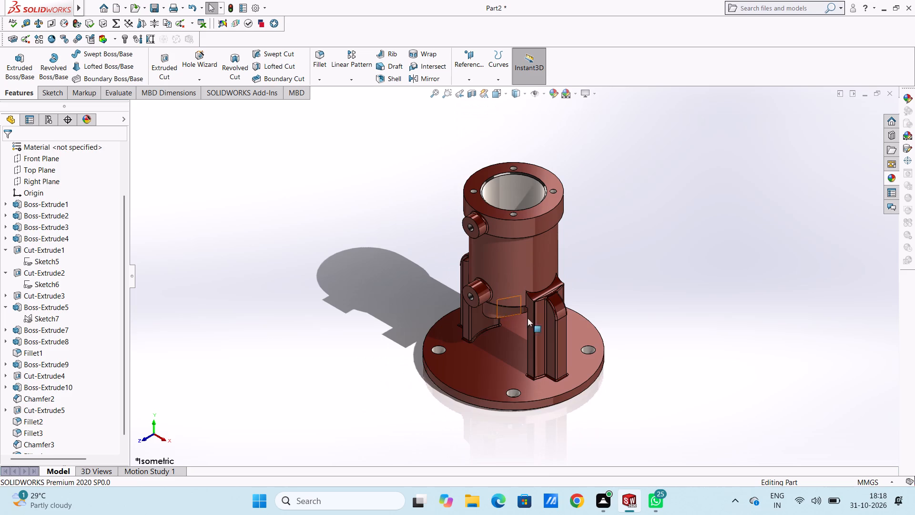
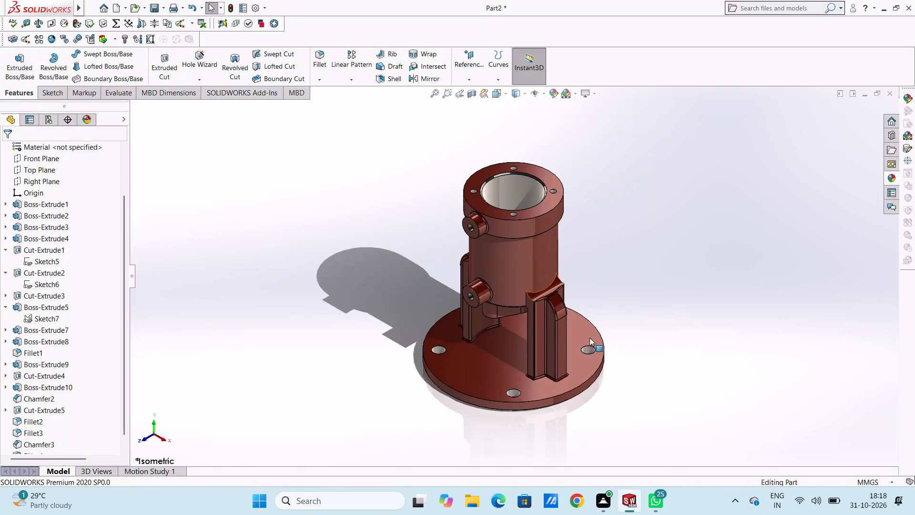
Save the part in the Documents folder as a SOLIDWORKS part named HYDRAULIC CYLINDER.
{"action": "key", "text": "ctrl+s"}
{"action": "key", "text": "ctrl+v"}
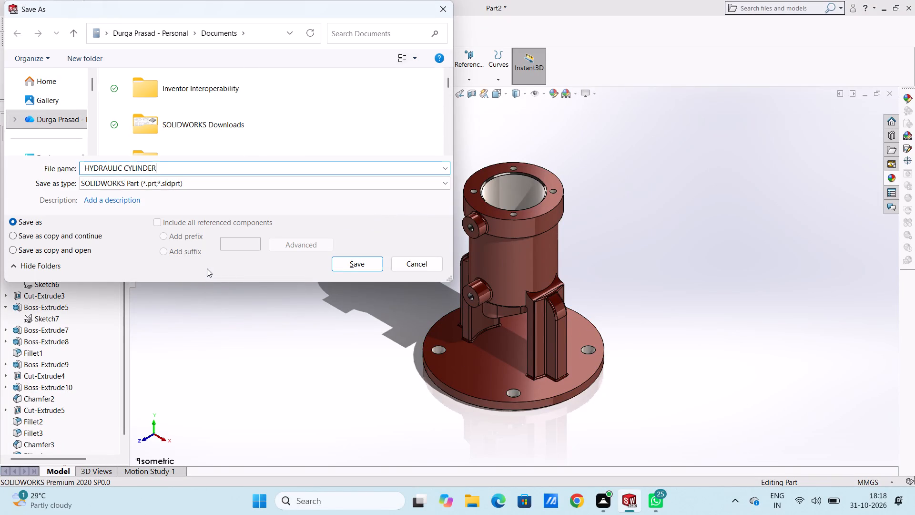
{"action": "left_click", "coordinate": [356, 268]}
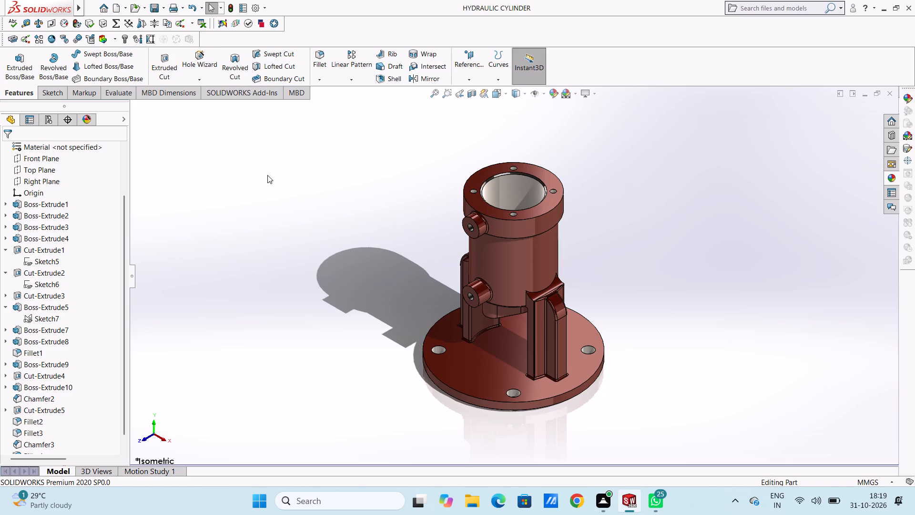
Save a copy of the model in Adobe Portable Document Format (*.pdf) under the name HYDRAULIC CYLINDER.
{"action": "left_click", "coordinate": [163, 10]}
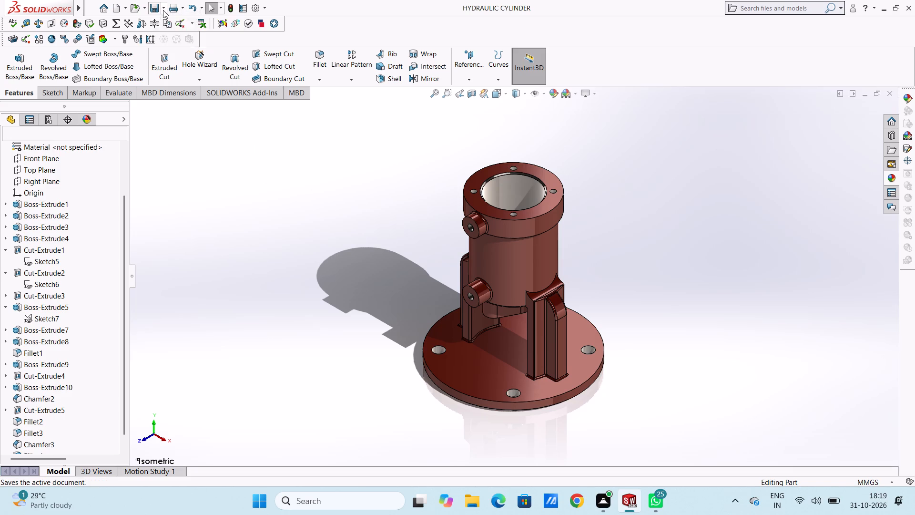
{"action": "left_click", "coordinate": [177, 32]}
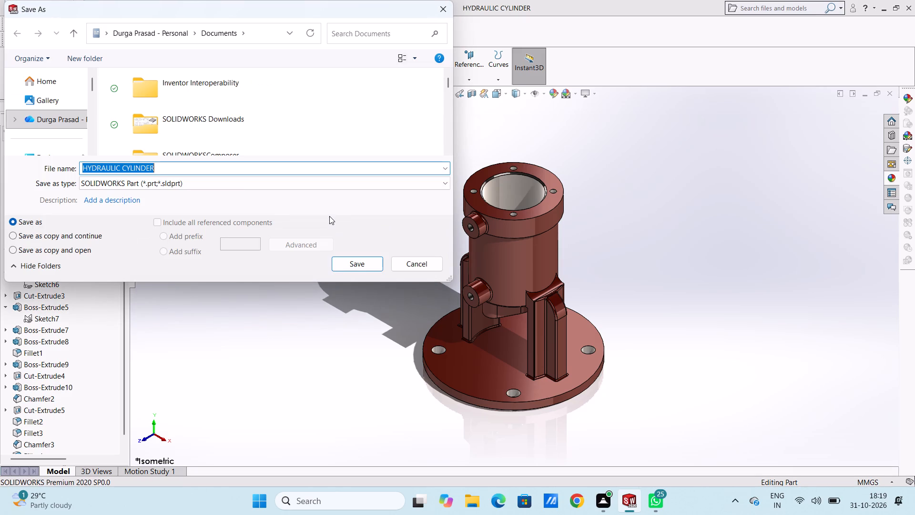
{"action": "left_click", "coordinate": [239, 184]}
{"action": "left_click", "coordinate": [216, 262]}
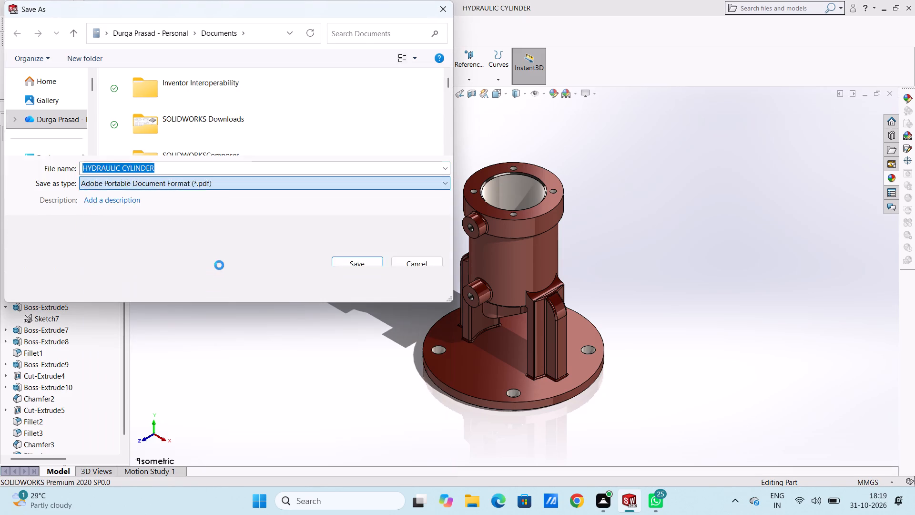
{"action": "left_click", "coordinate": [346, 276]}
{"action": "left_click", "coordinate": [350, 283]}
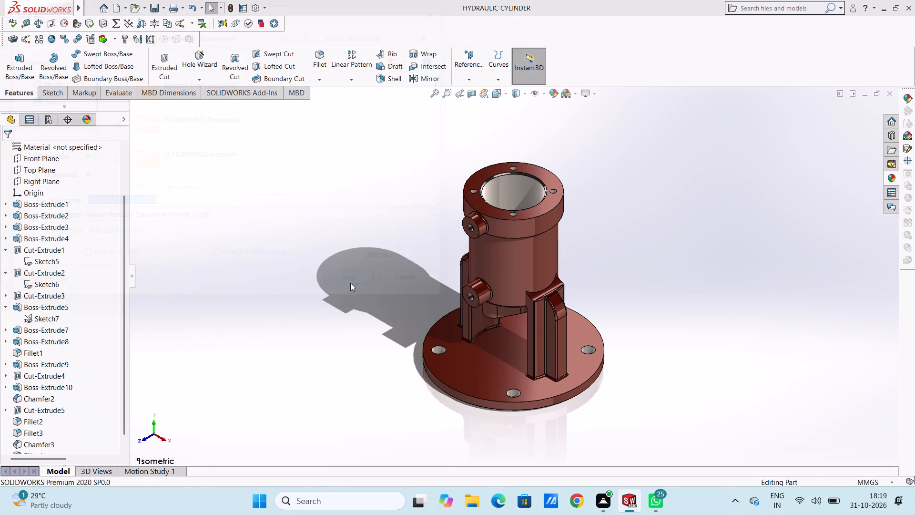